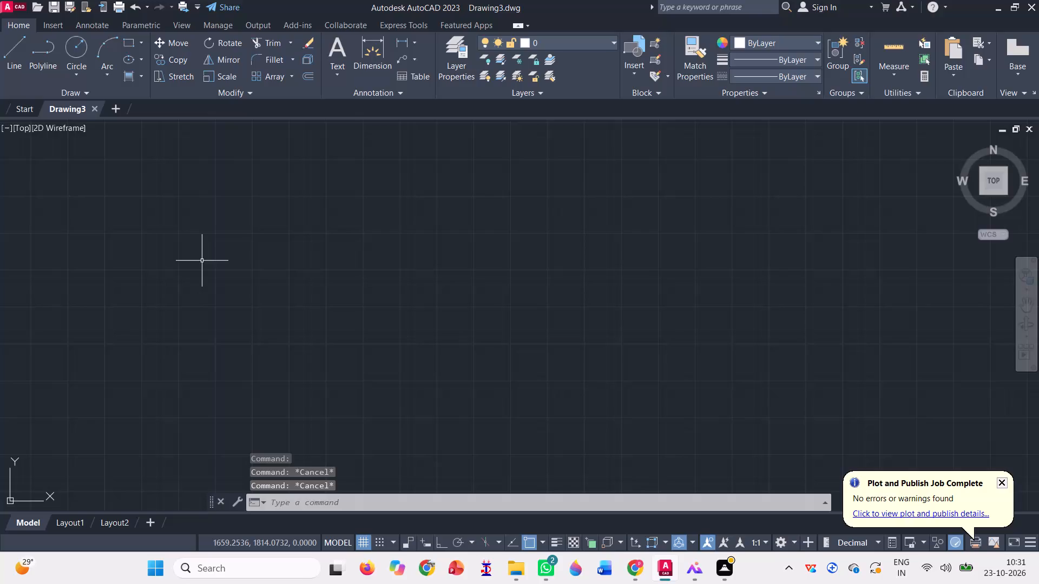
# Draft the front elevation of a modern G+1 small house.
# Turn on log file recording for the drawing with LOGFILEON.
pyautogui.write('log')
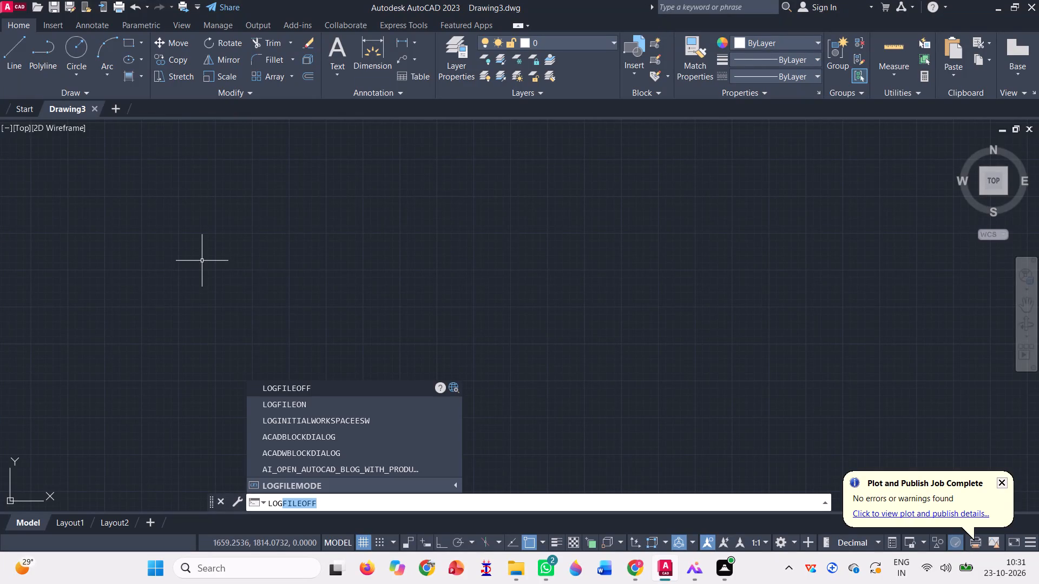
pyautogui.press('Down')
pyautogui.press('Return')
# Configure the drawing units to Engineering length with 0'-0.0" precision and an insertion scale in Feet.
pyautogui.press('l')
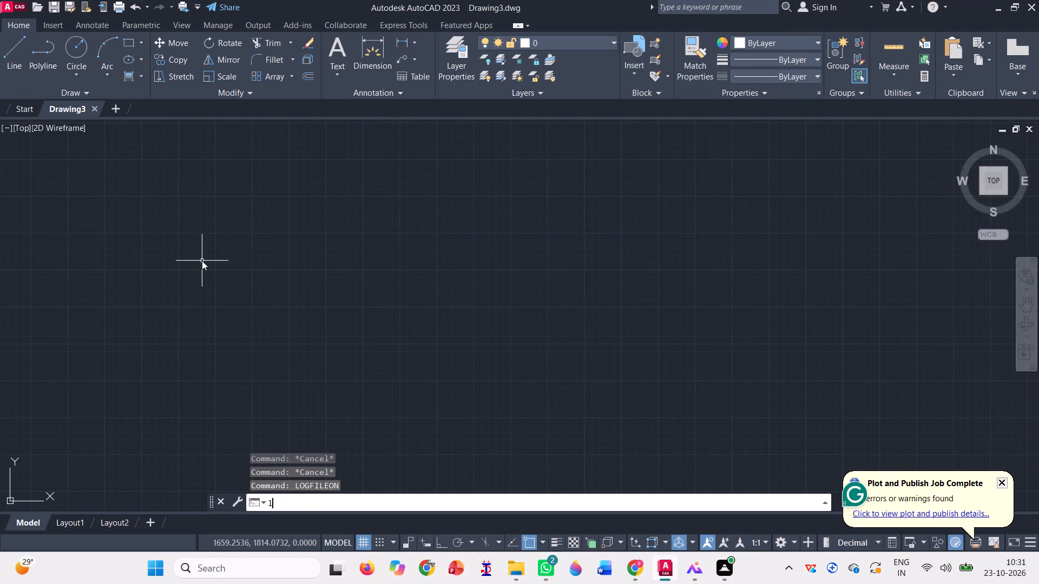
pyautogui.press('BackSpace')
pyautogui.write('un')
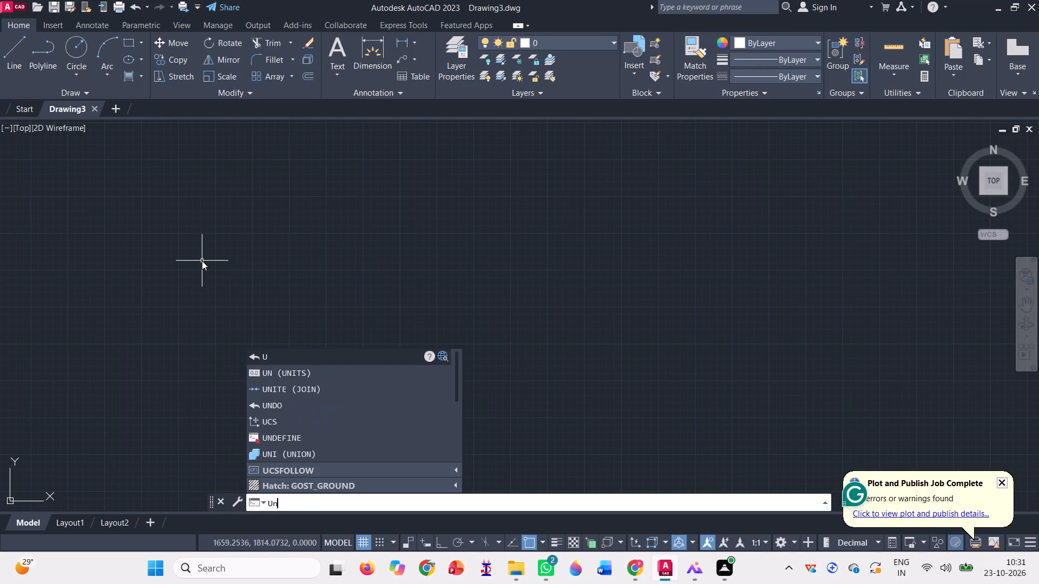
pyautogui.press('Return')
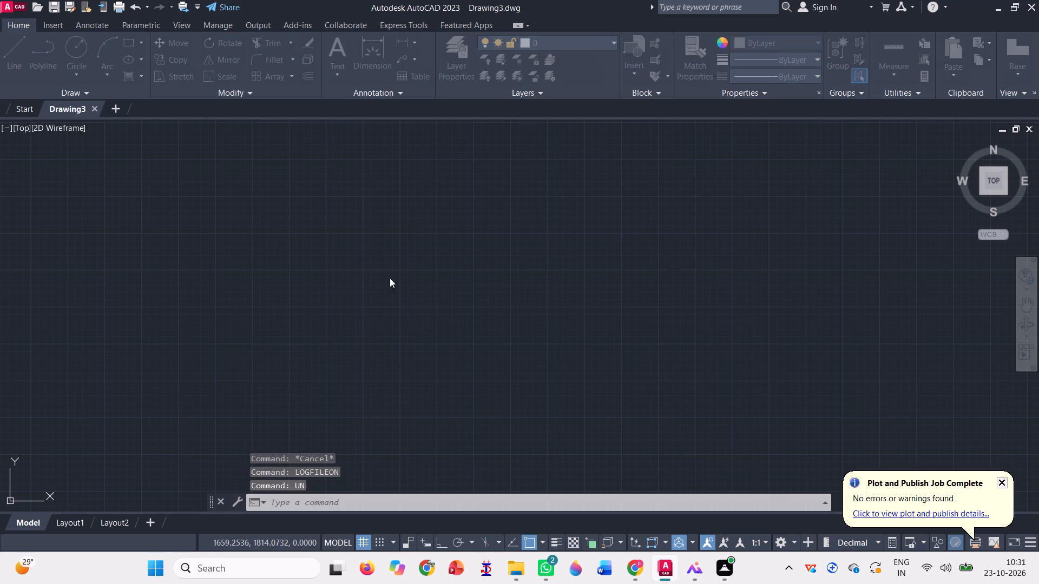
pyautogui.click(462, 191)
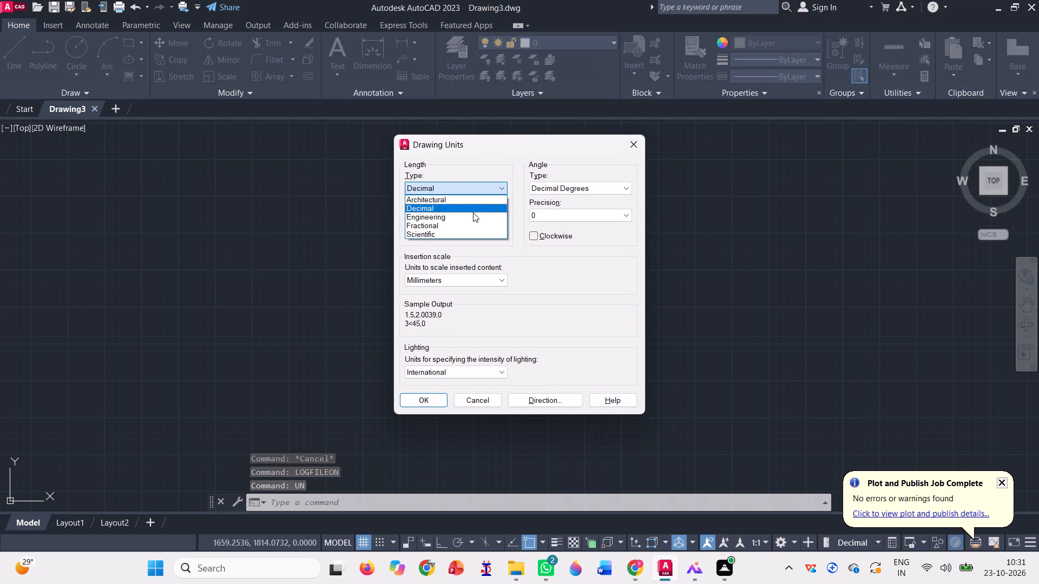
pyautogui.click(476, 216)
pyautogui.click(476, 216)
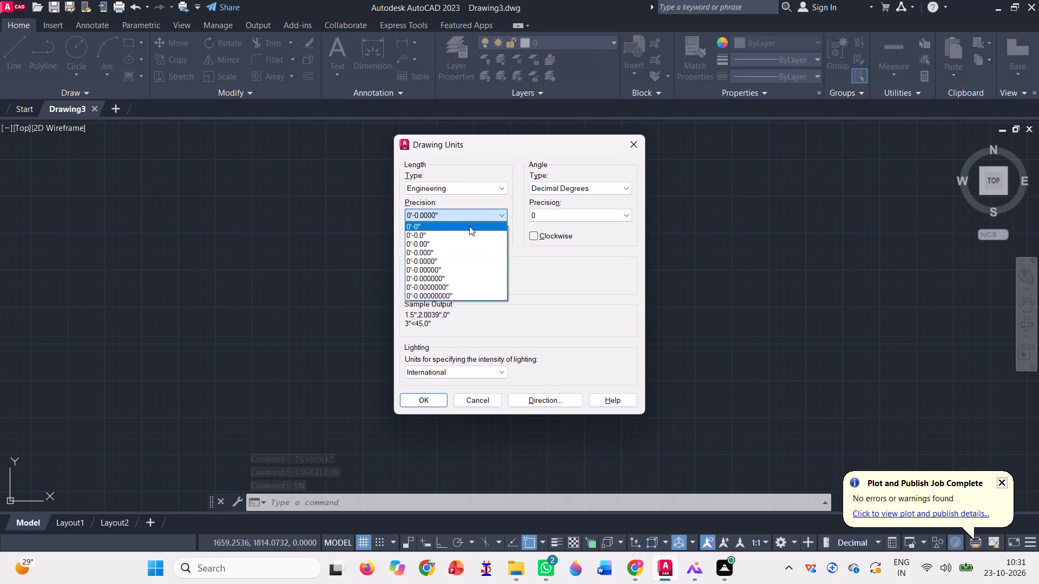
pyautogui.click(469, 231)
pyautogui.click(459, 279)
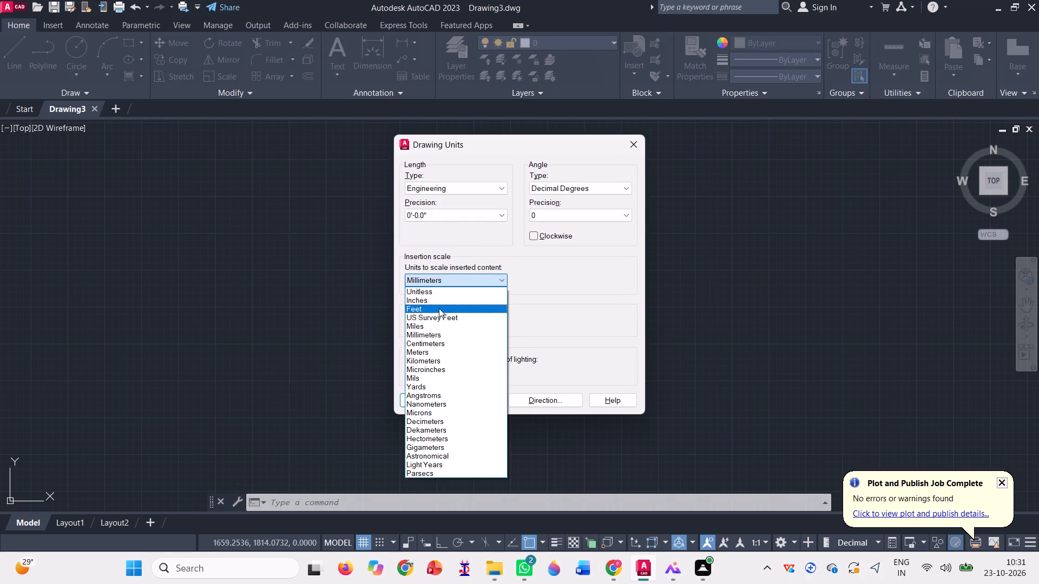
pyautogui.click(439, 308)
pyautogui.click(424, 402)
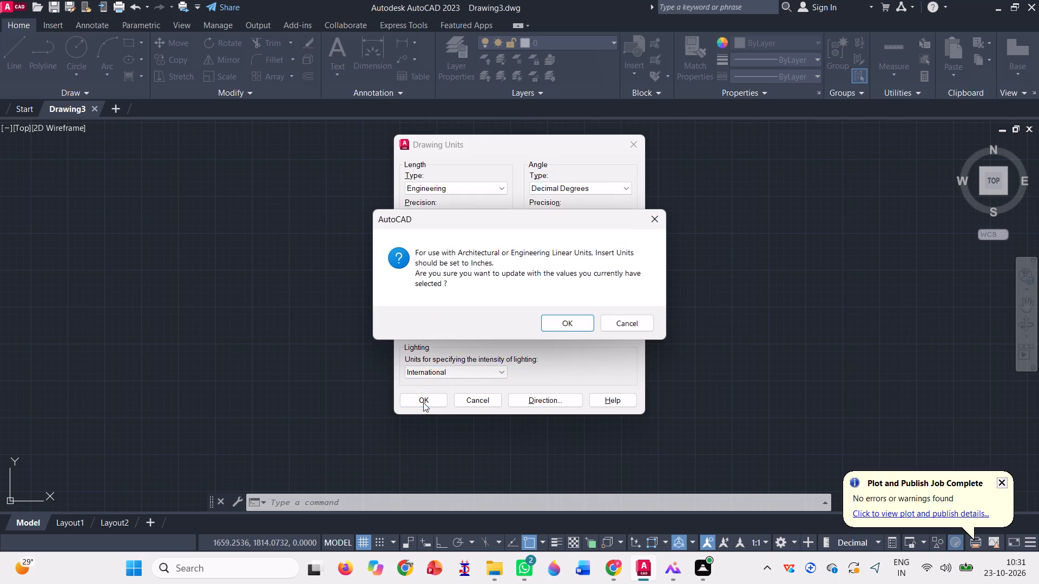
pyautogui.click(570, 318)
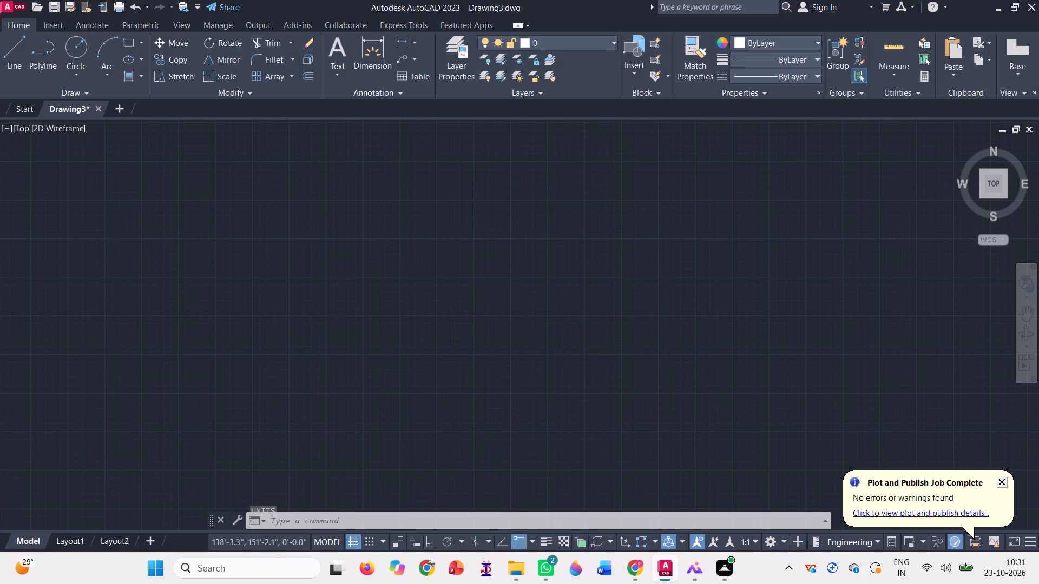
# Modify the Standard dimension style to Engineering primary units with 0'-0.0" precision, and make it the current style.
pyautogui.write('dim')
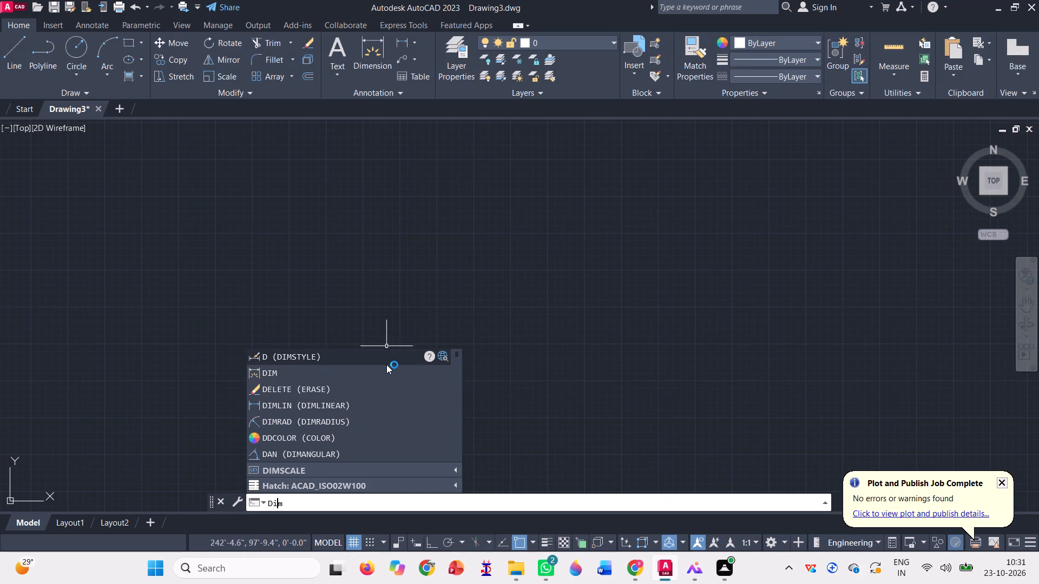
pyautogui.press('s')
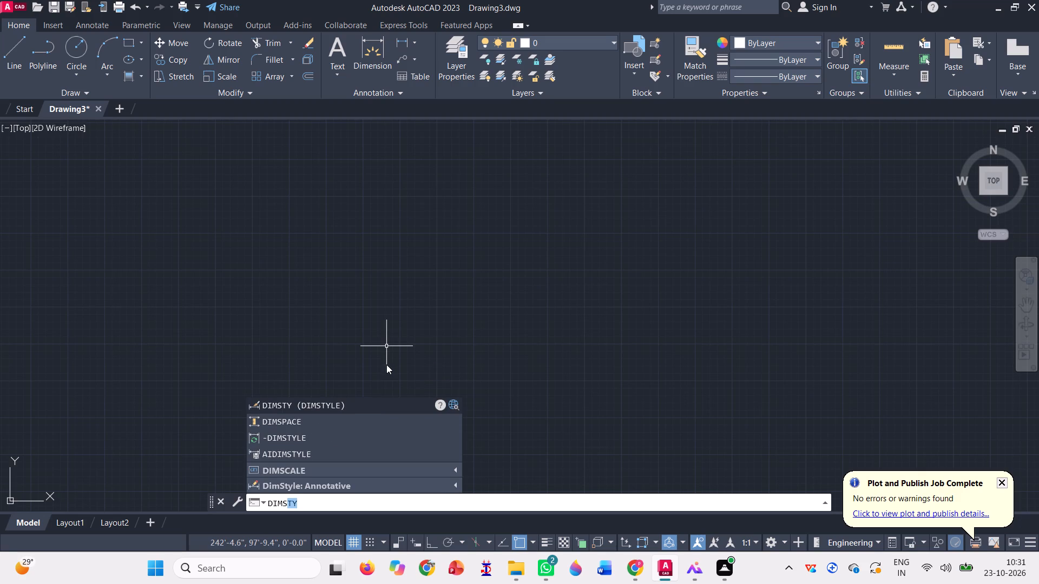
pyautogui.press('Return')
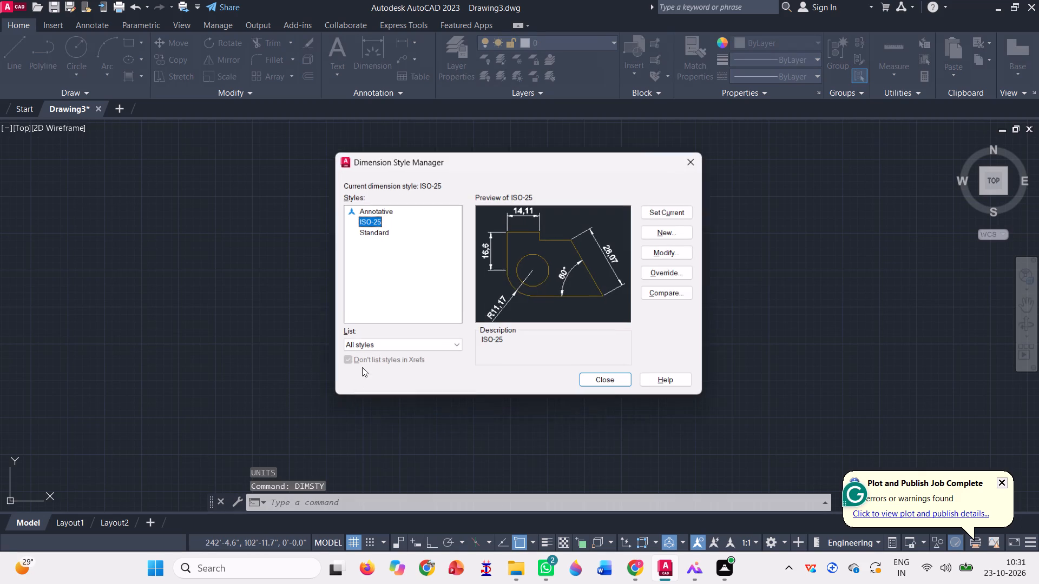
pyautogui.click(378, 236)
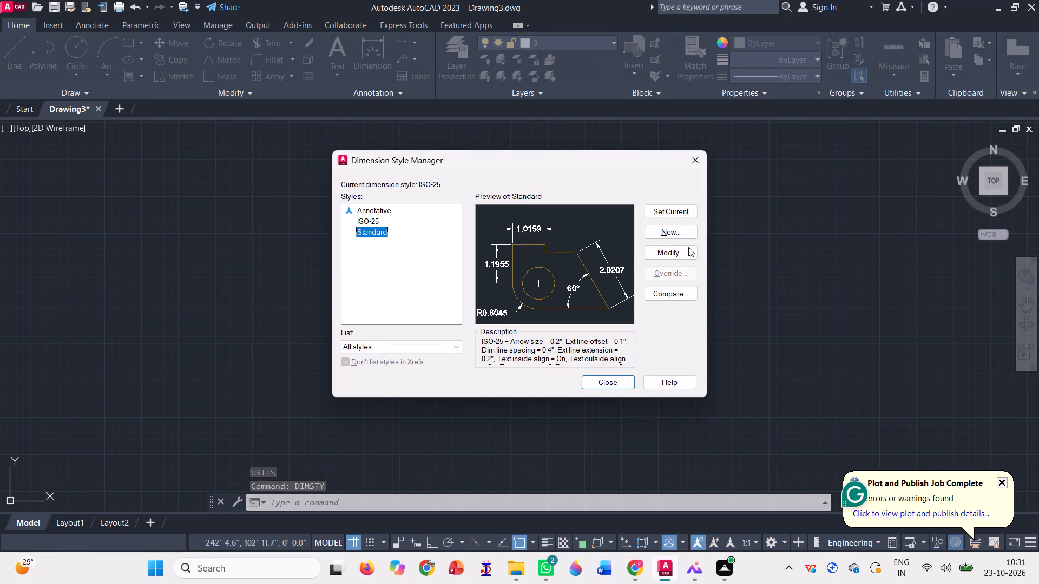
pyautogui.click(683, 251)
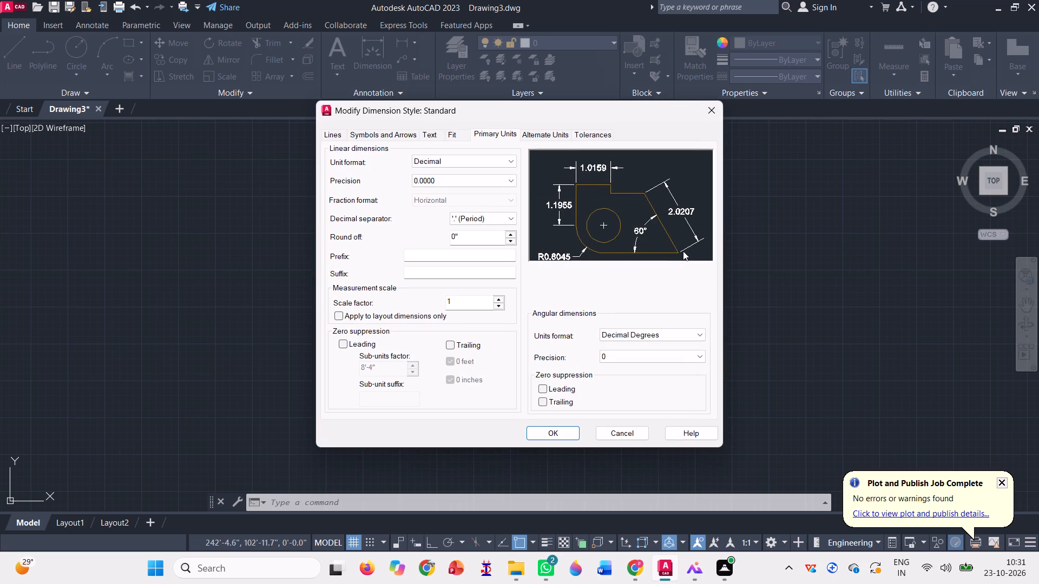
pyautogui.click(496, 162)
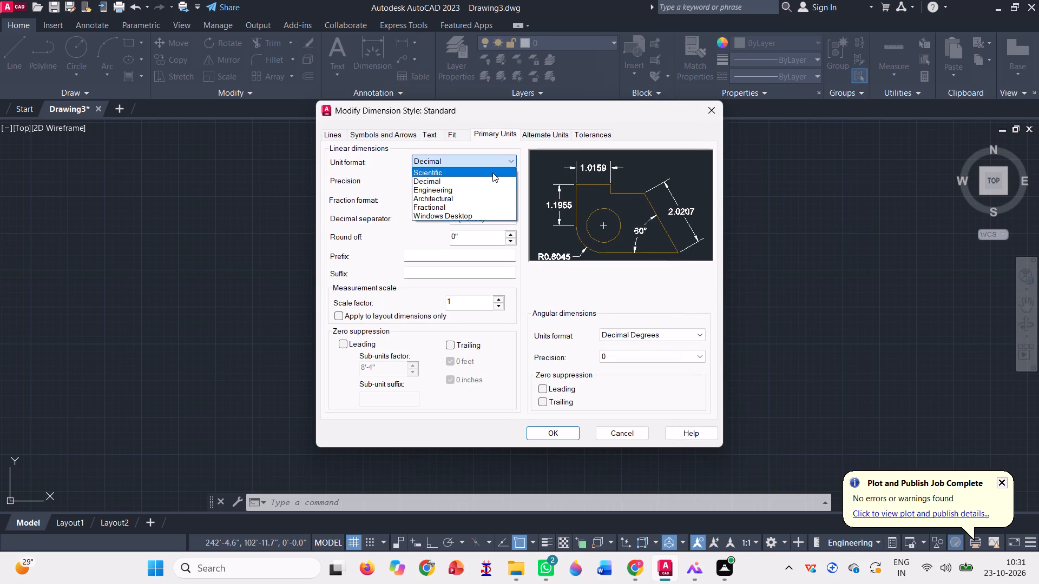
pyautogui.click(490, 187)
pyautogui.click(488, 183)
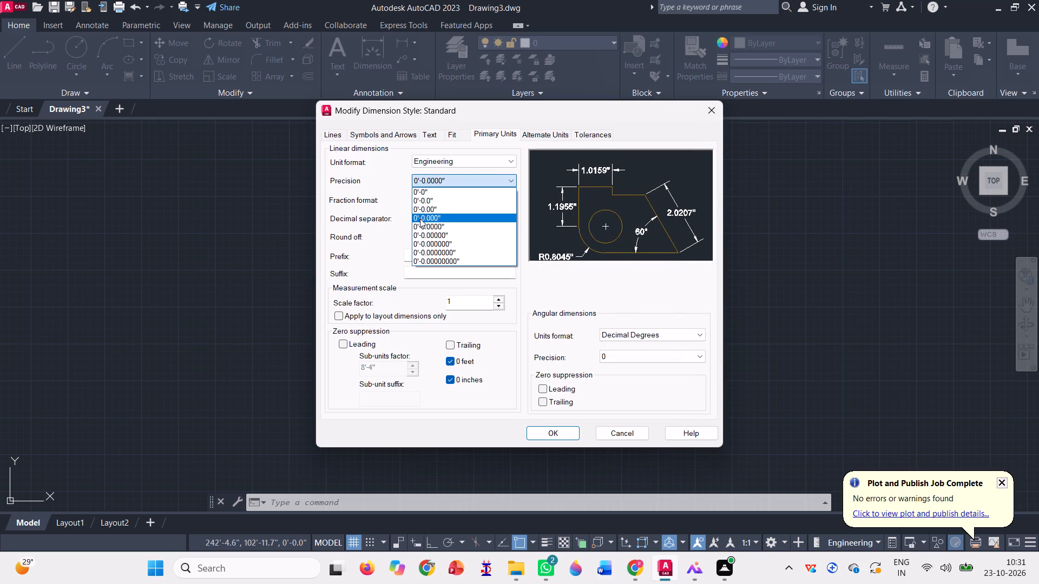
pyautogui.click(431, 201)
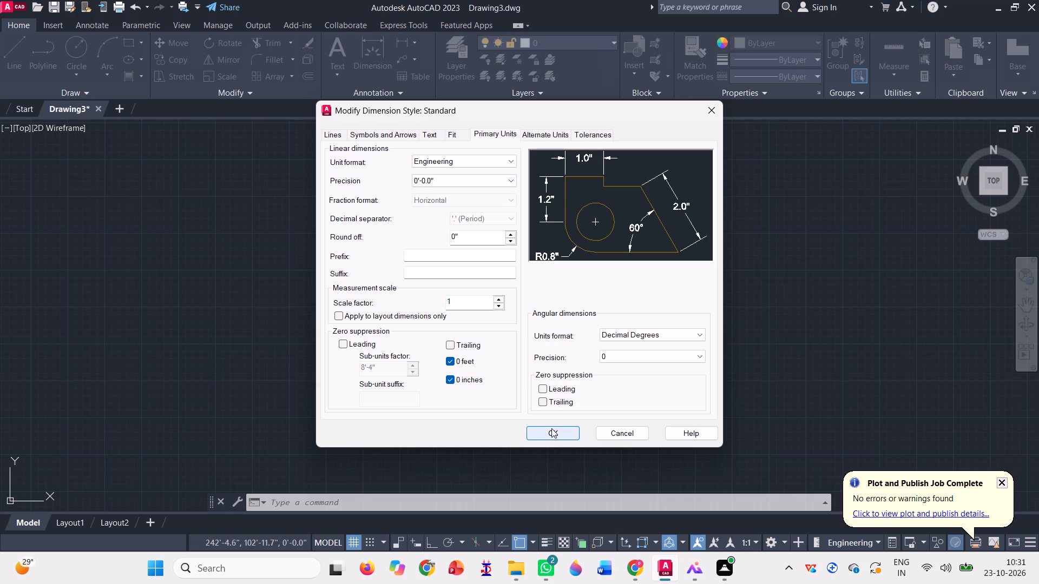
pyautogui.click(551, 428)
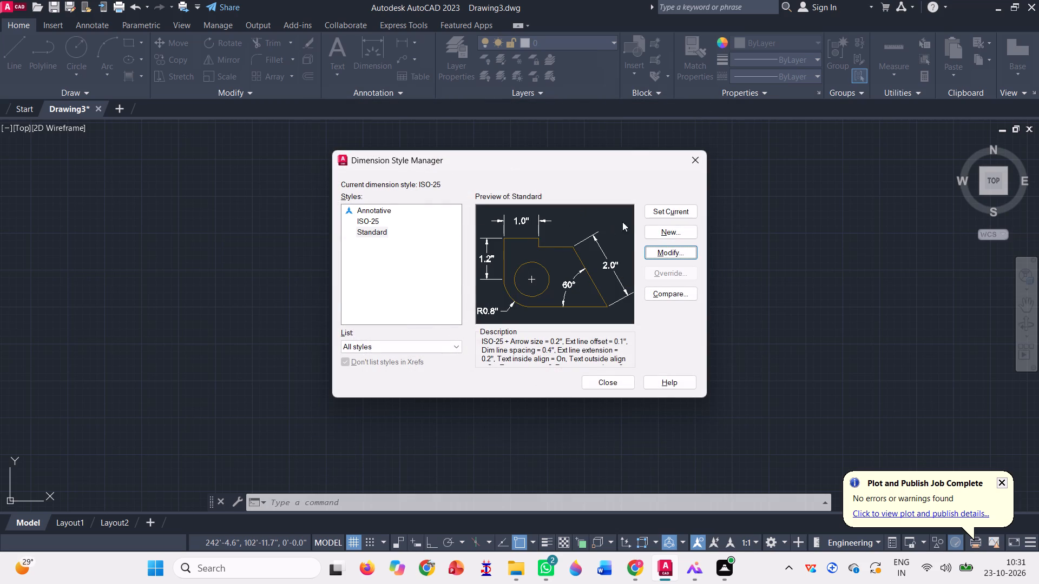
pyautogui.doubleClick(669, 208)
pyautogui.click(604, 381)
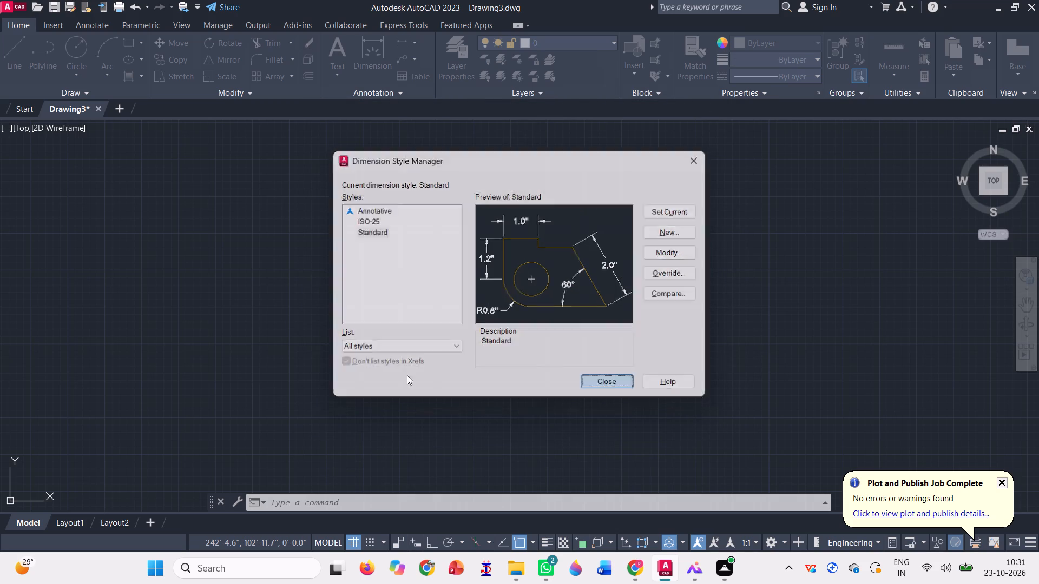
# Turn on Ortho mode for drawing horizontal and vertical lines.
pyautogui.press('l')
pyautogui.press('Return')
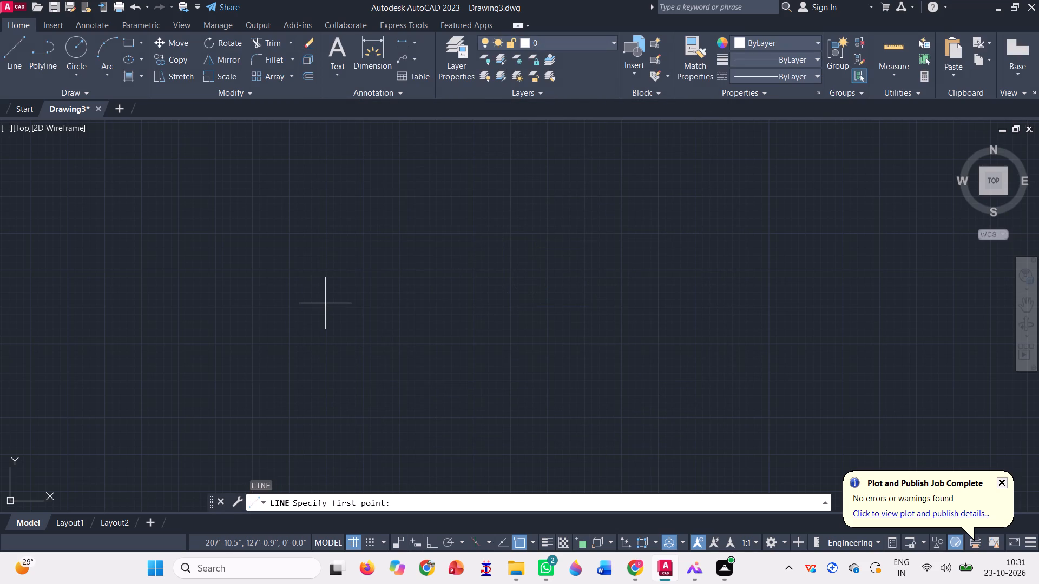
pyautogui.click(342, 215)
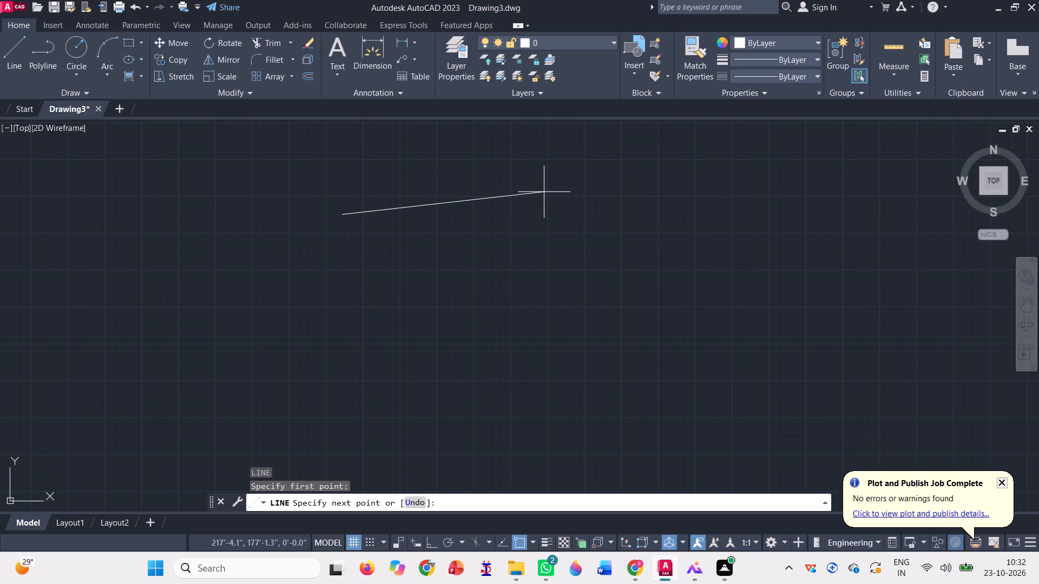
pyautogui.press('F8')
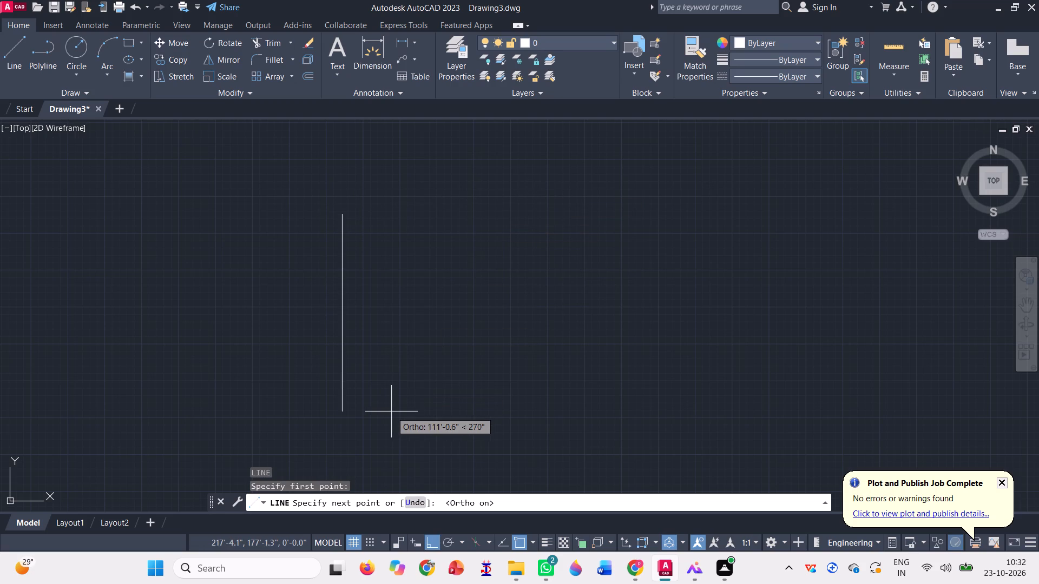
pyautogui.press('Escape')
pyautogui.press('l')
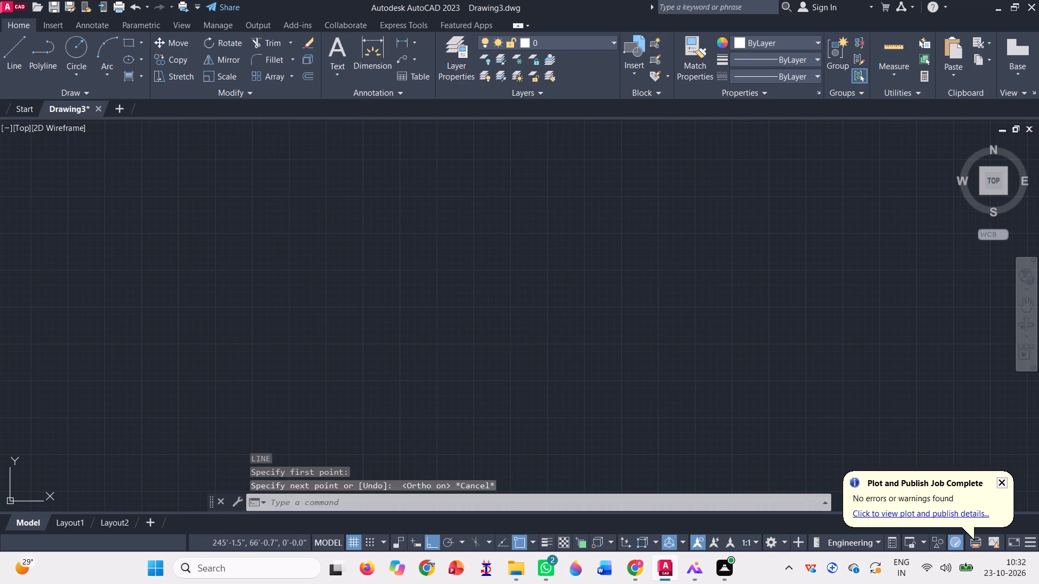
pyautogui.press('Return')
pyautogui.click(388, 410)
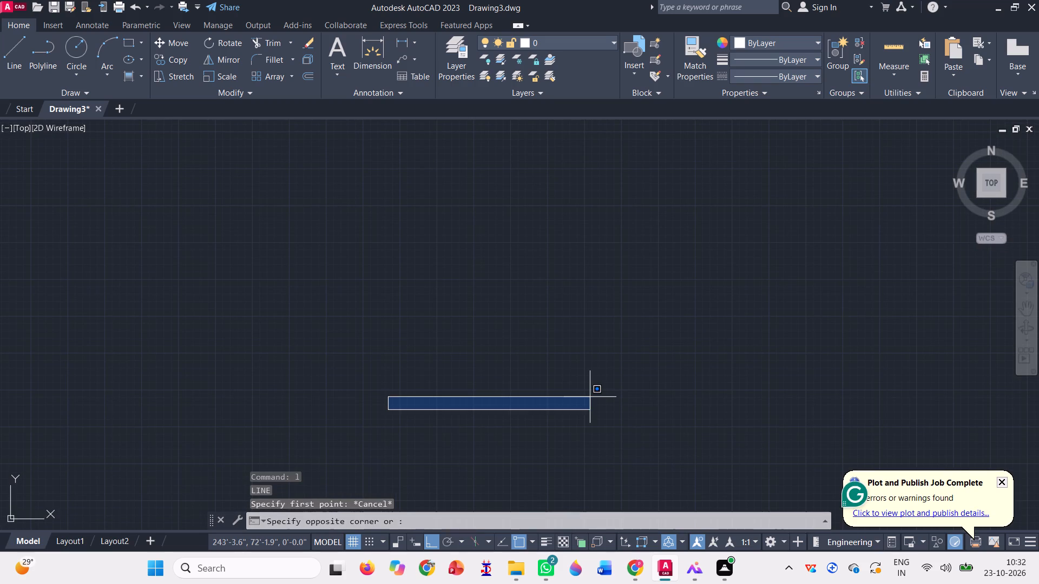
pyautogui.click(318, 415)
# Draw a closed rectangle of lines, 30' wide and 10' high, in the lower middle of the drawing area.
pyautogui.press('l')
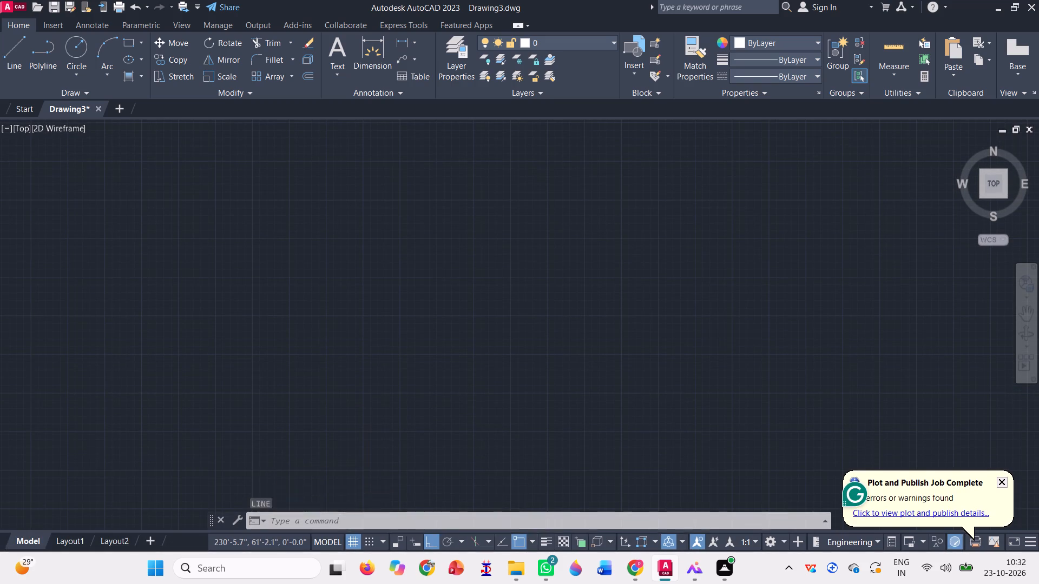
pyautogui.press('Return')
pyautogui.click(357, 418)
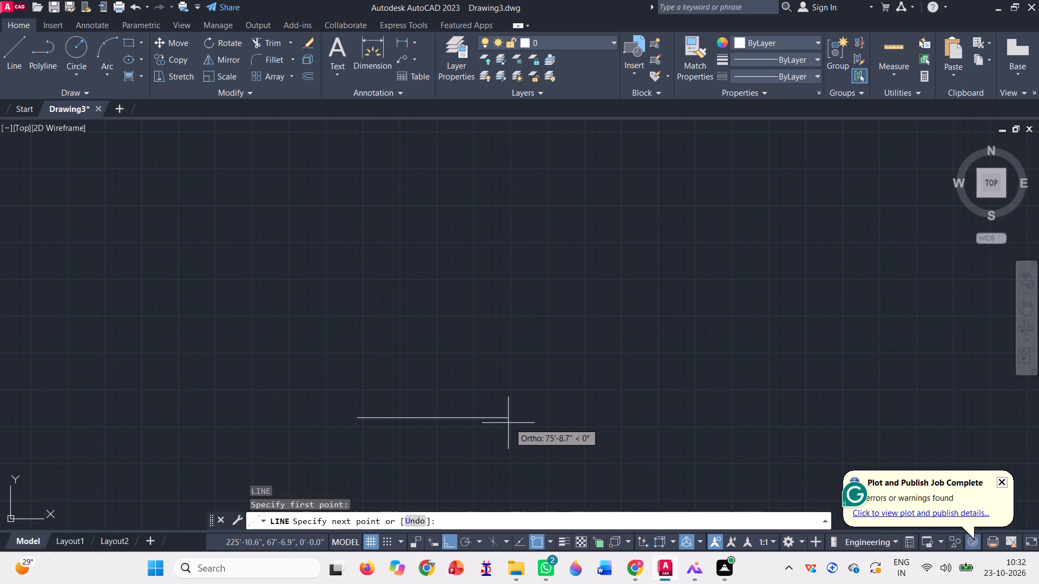
pyautogui.write("30'")
pyautogui.press('Return')
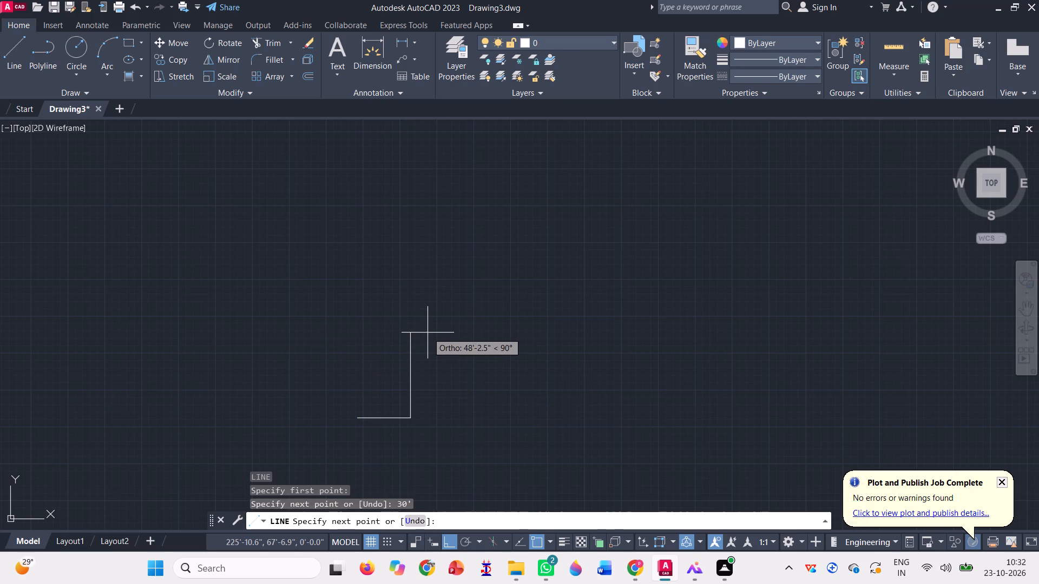
pyautogui.write("10'")
pyautogui.press('Return')
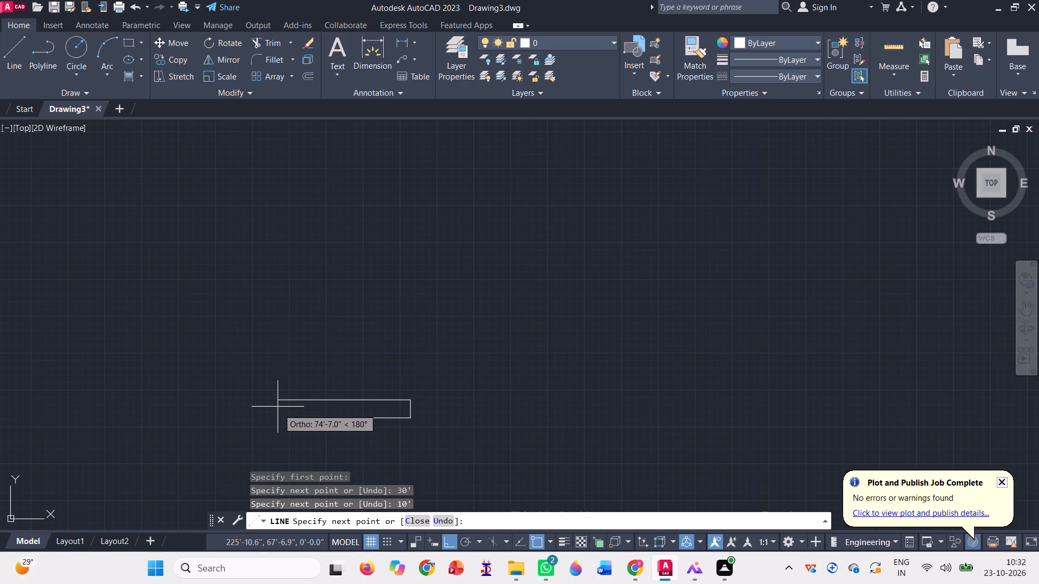
pyautogui.write("30'")
pyautogui.press('Return')
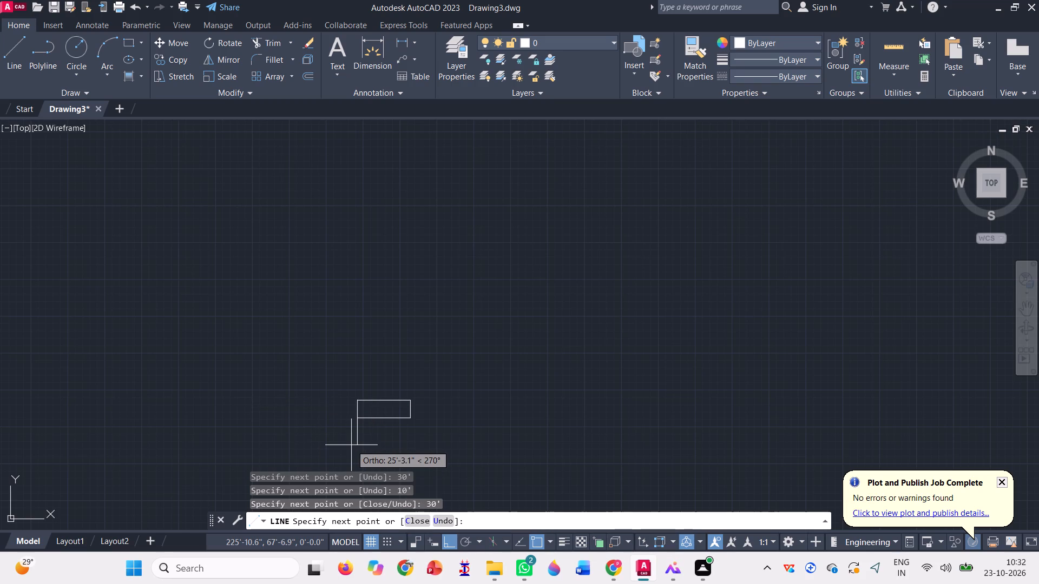
pyautogui.write("10'")
pyautogui.press('Return')
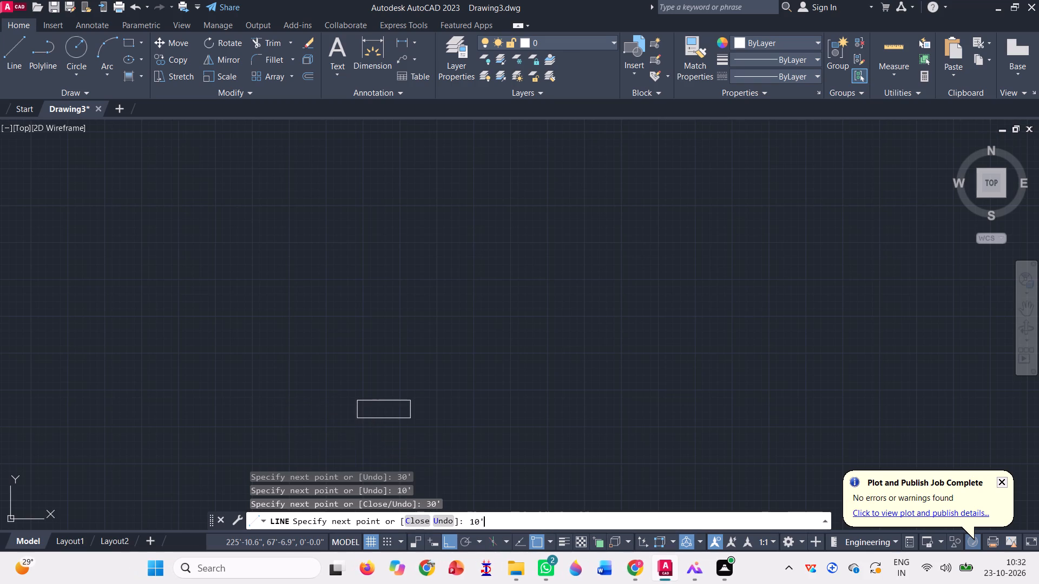
pyautogui.press('Return')
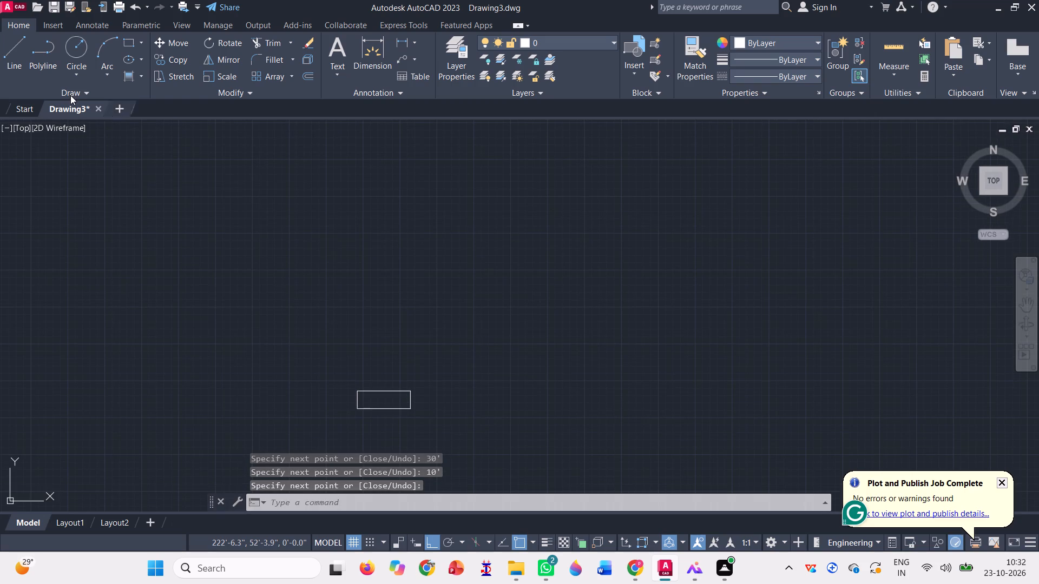
# Draw a 6" high strip on top of the rectangle with lines 0'6" up, 30' across and down to its top-right corner.
pyautogui.click(12, 46)
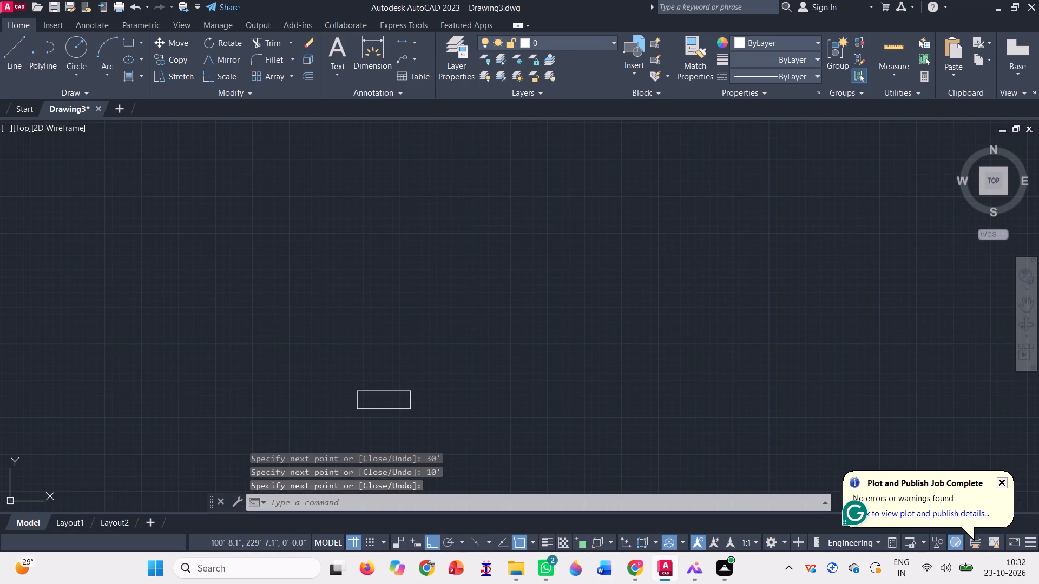
pyautogui.scroll(2, 361, 388)
pyautogui.click(349, 398)
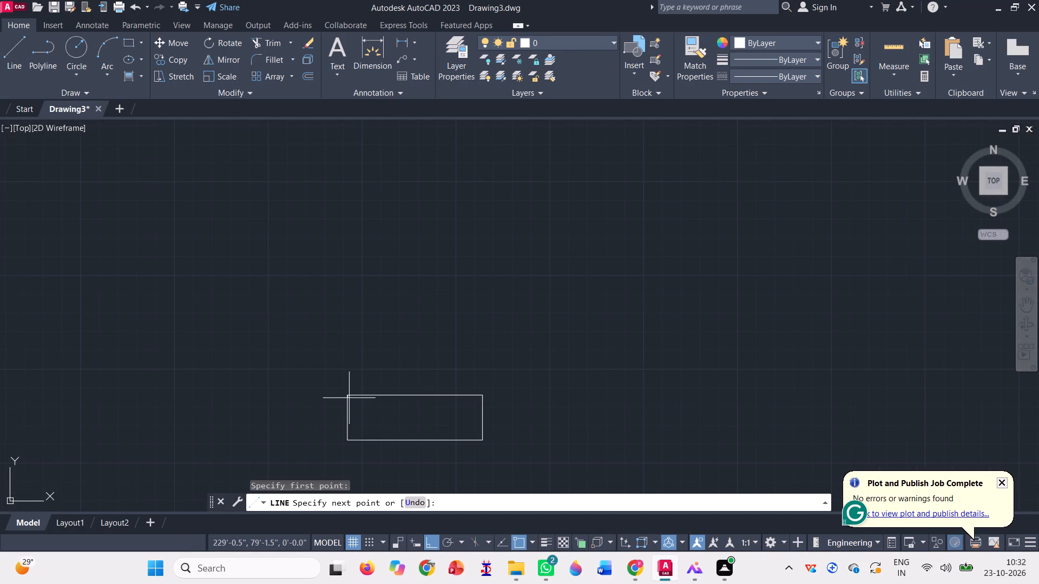
pyautogui.write('0\'6"')
pyautogui.press('Return')
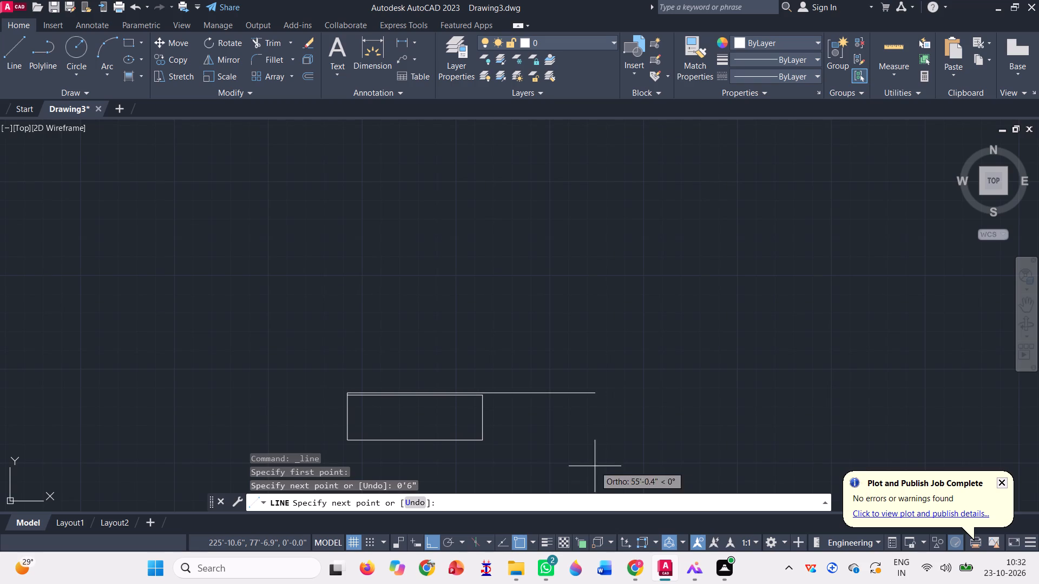
pyautogui.write("30'")
pyautogui.press('Return')
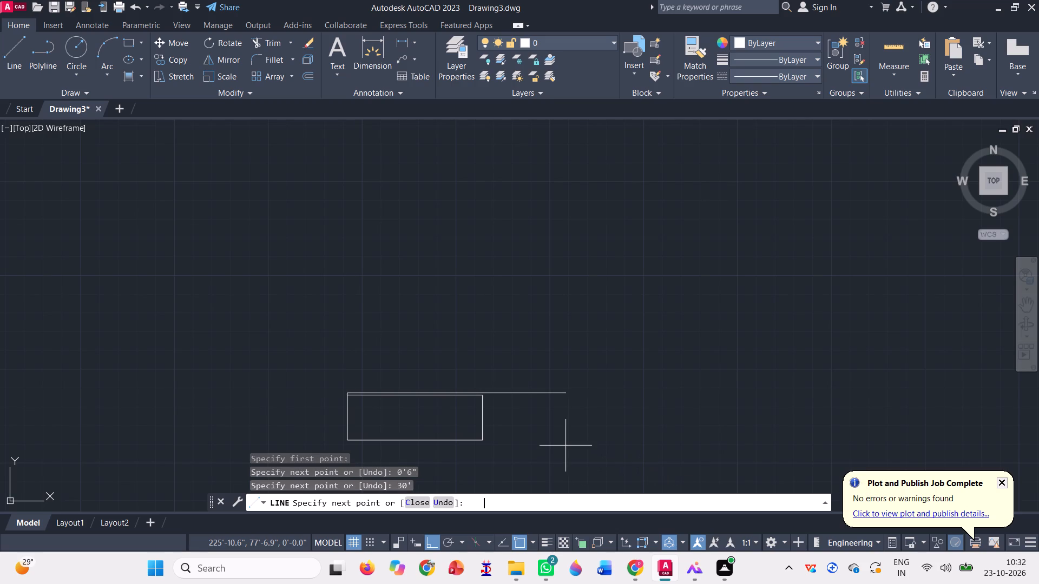
pyautogui.scroll(4, 474, 406)
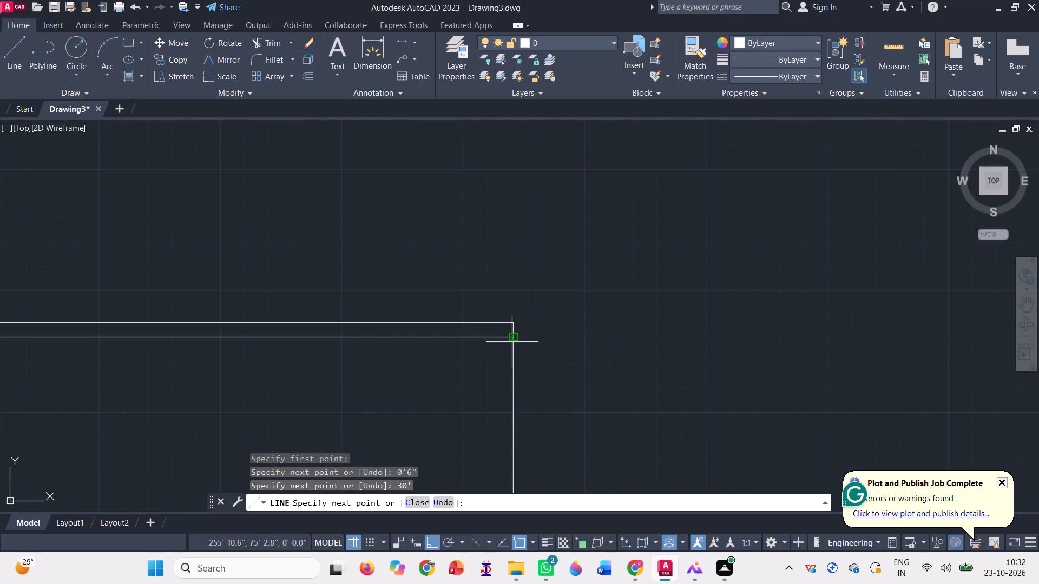
pyautogui.click(513, 337)
pyautogui.scroll(-3, 553, 386)
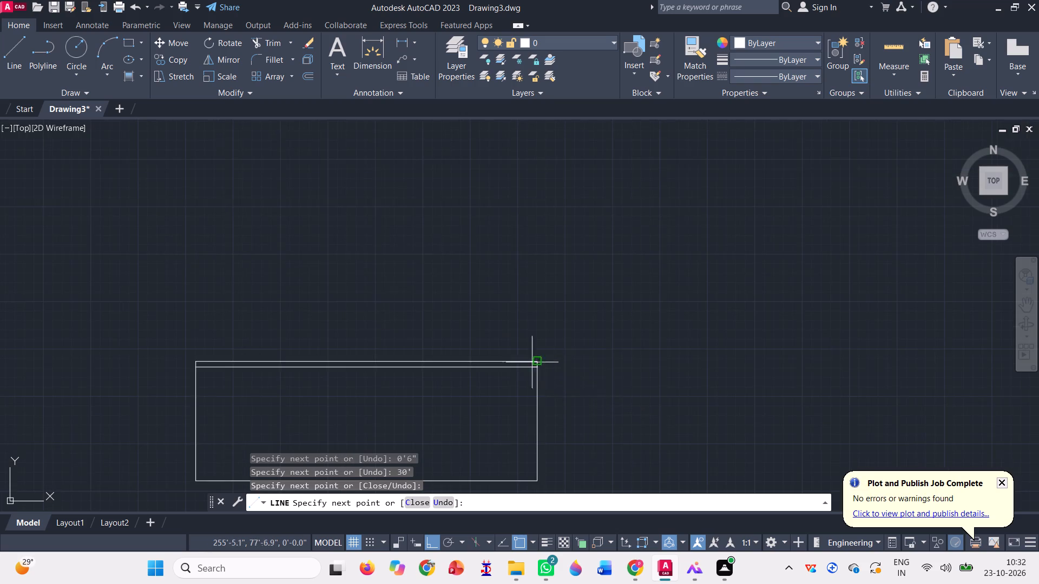
pyautogui.scroll(-1, 532, 362)
pyautogui.press('space')
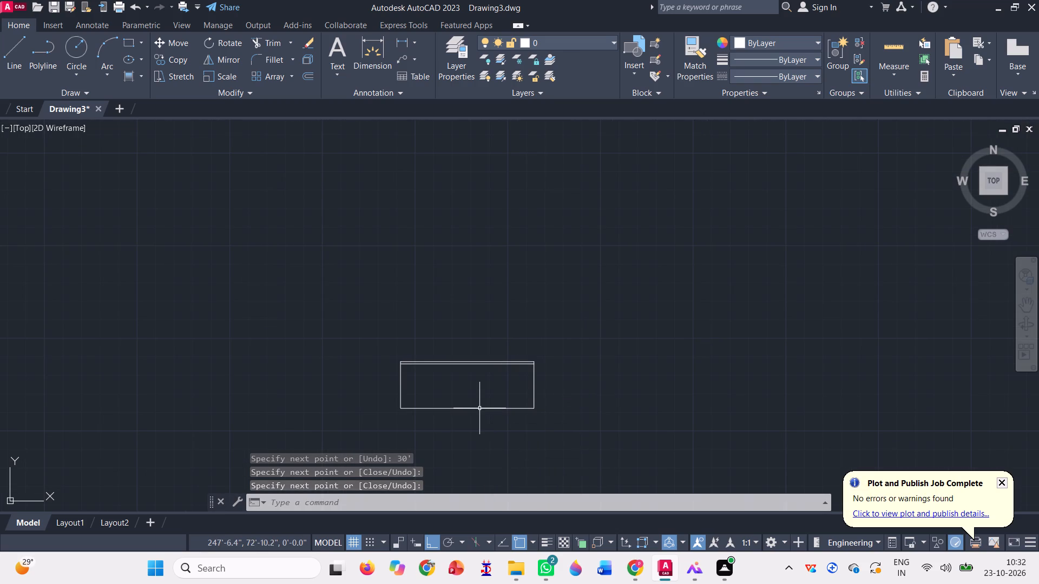
# Draw an upper rectangle with lines from the strip's top-left corner, 10' up, 30' across and down to the strip's top-right corner.
pyautogui.press('l')
pyautogui.press('Return')
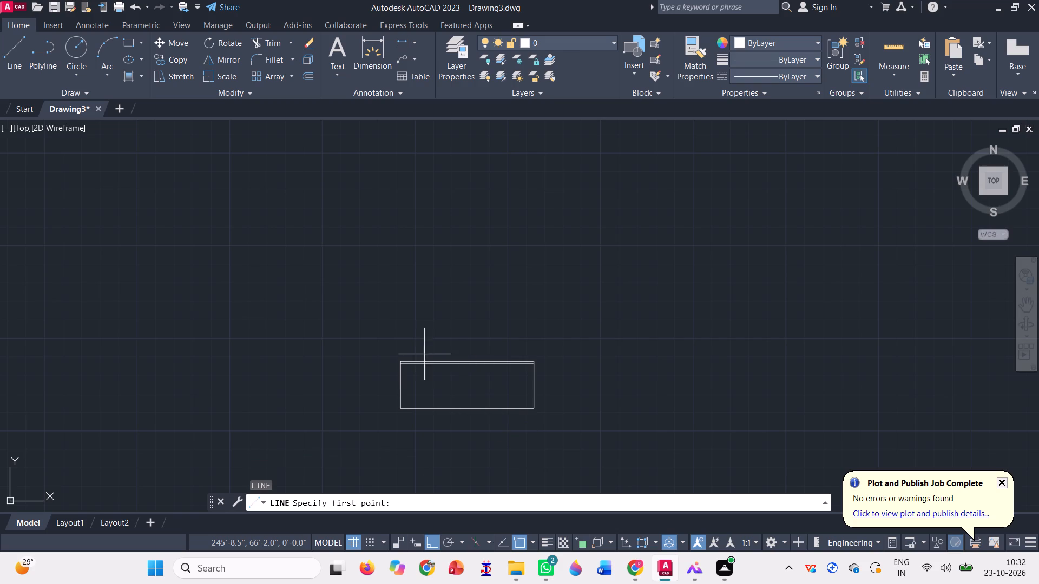
pyautogui.scroll(3, 406, 360)
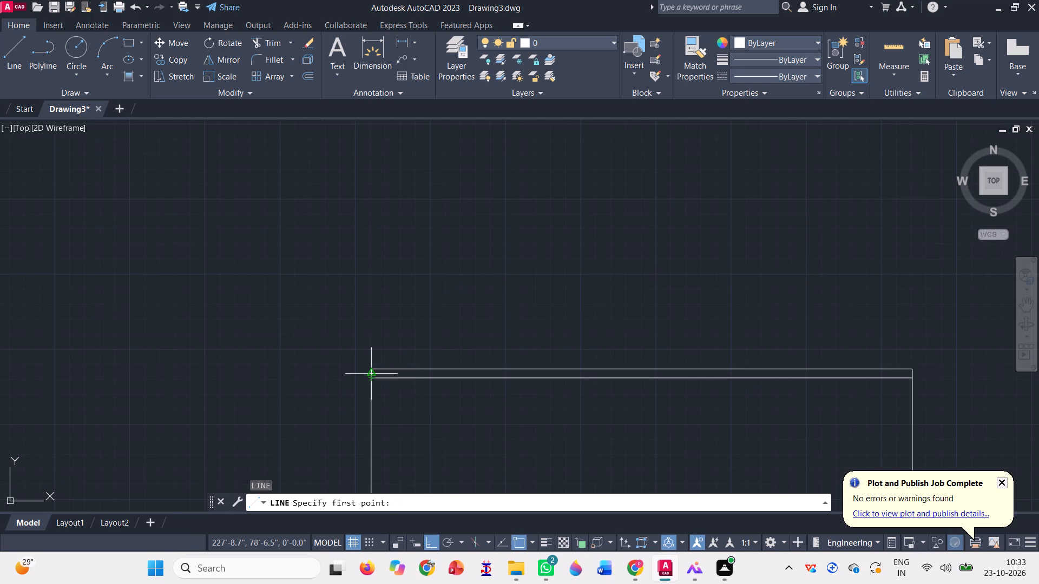
pyautogui.click(374, 367)
pyautogui.scroll(-1, 306, 409)
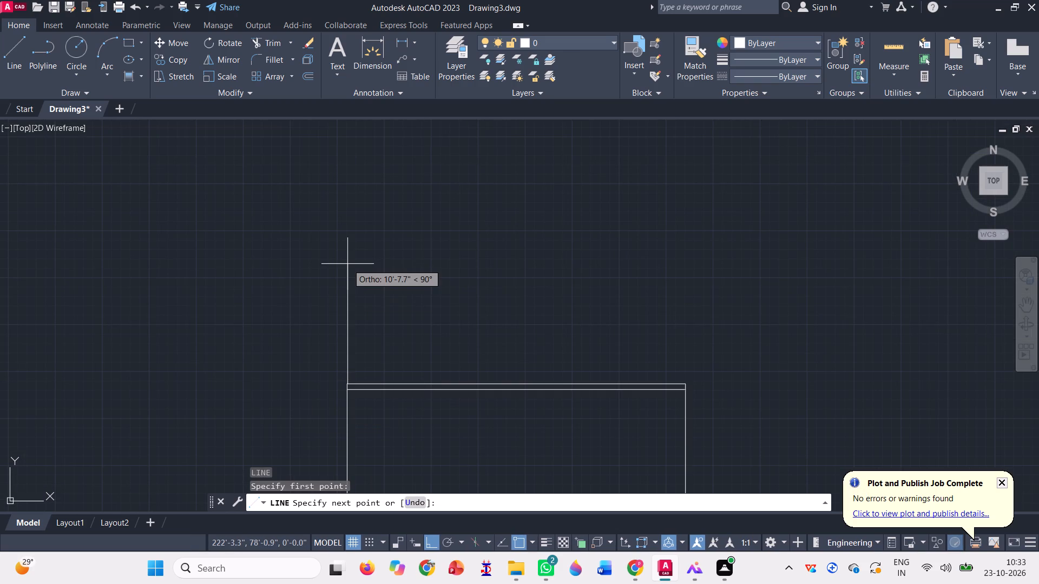
pyautogui.write('10')
pyautogui.press("'")
pyautogui.press('Return')
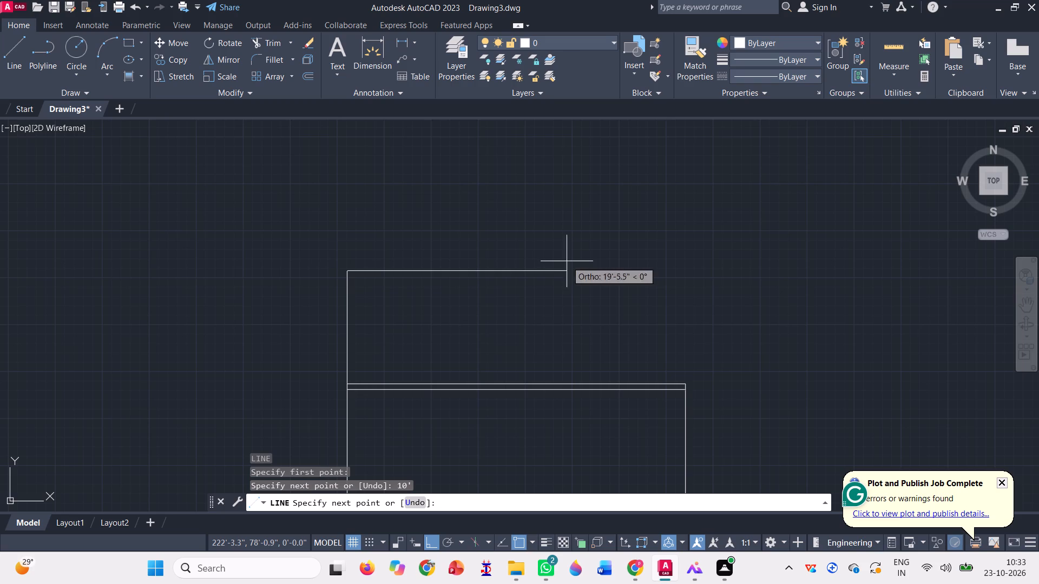
pyautogui.write("30'")
pyautogui.press('Return')
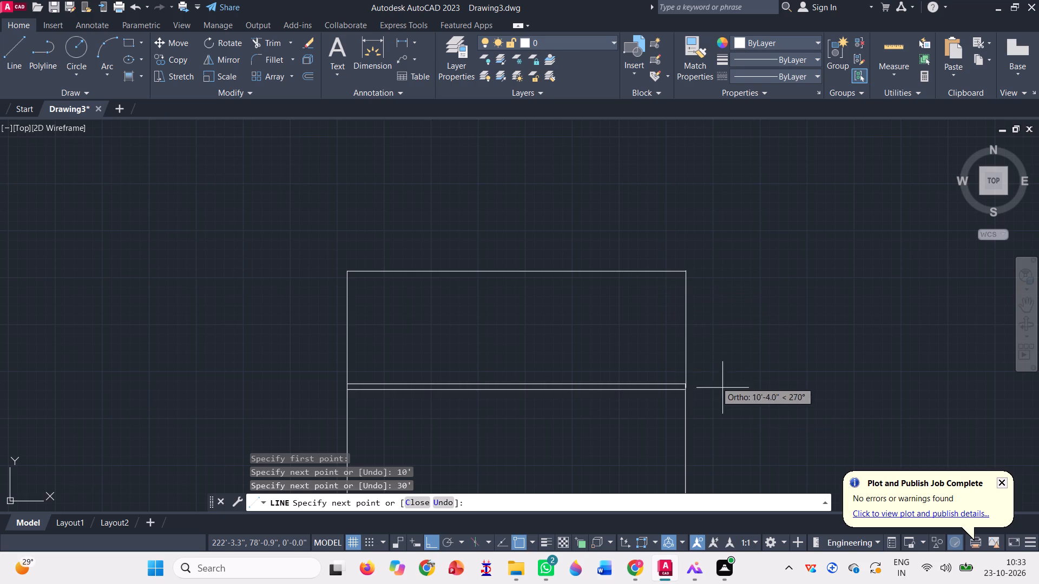
pyautogui.click(683, 381)
pyautogui.scroll(-1, 395, 381)
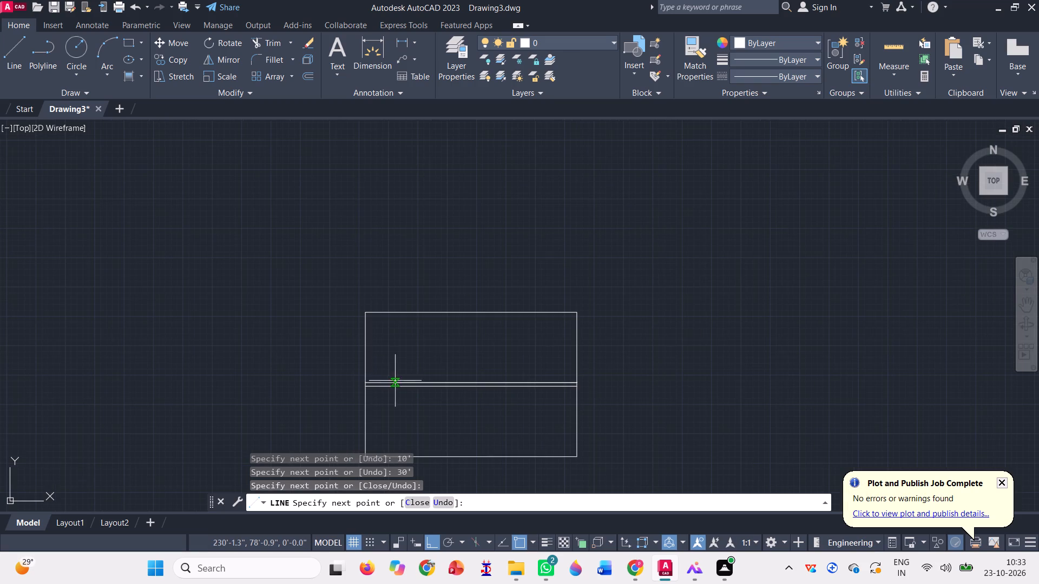
pyautogui.press('space')
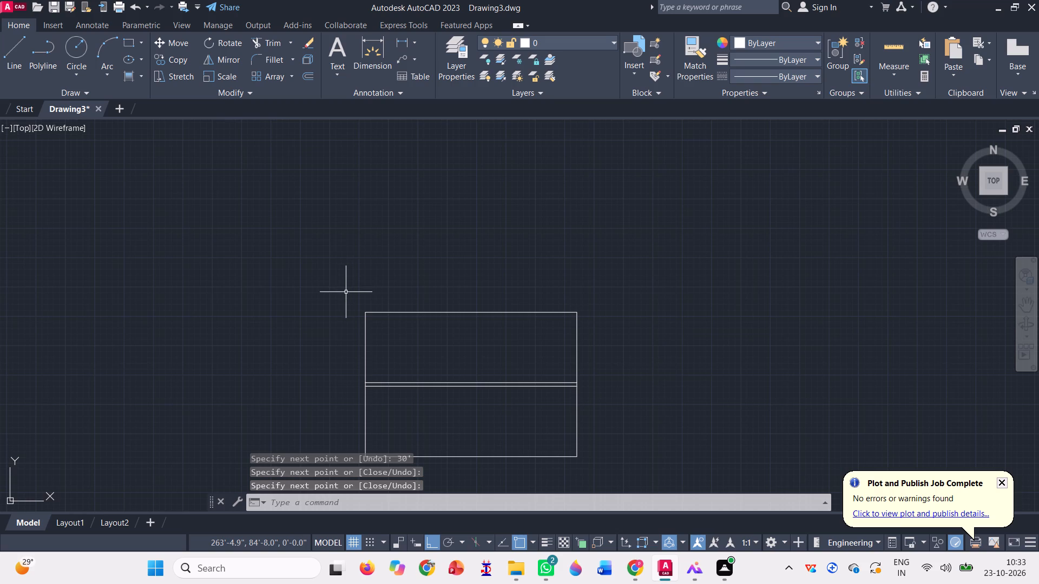
# Draw a second 6" strip on top of the upper rectangle with lines 0'6" up, 30' across and down to its top-right corner.
pyautogui.press('l')
pyautogui.press('Return')
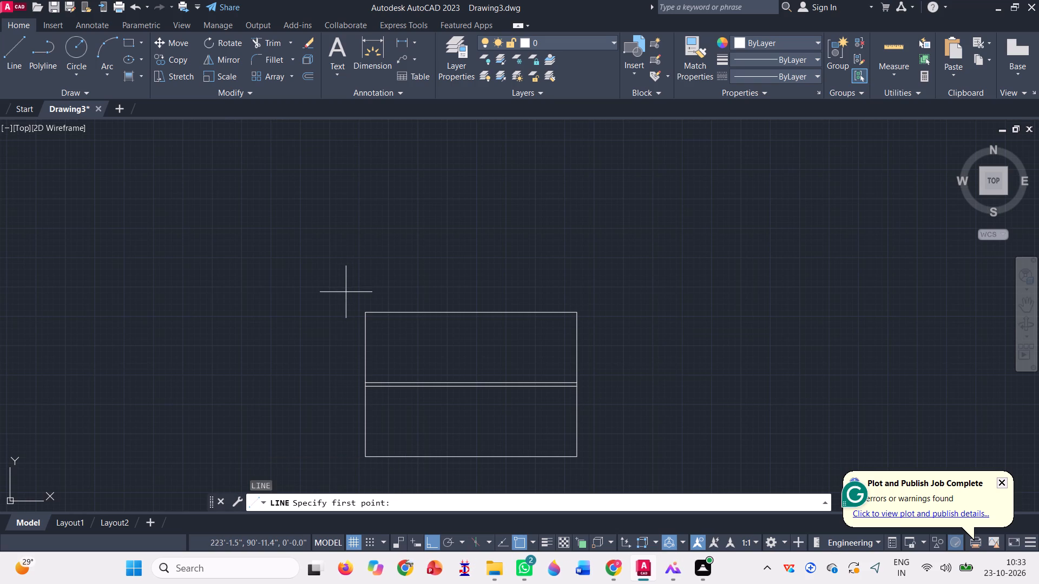
pyautogui.scroll(2, 371, 311)
pyautogui.click(354, 311)
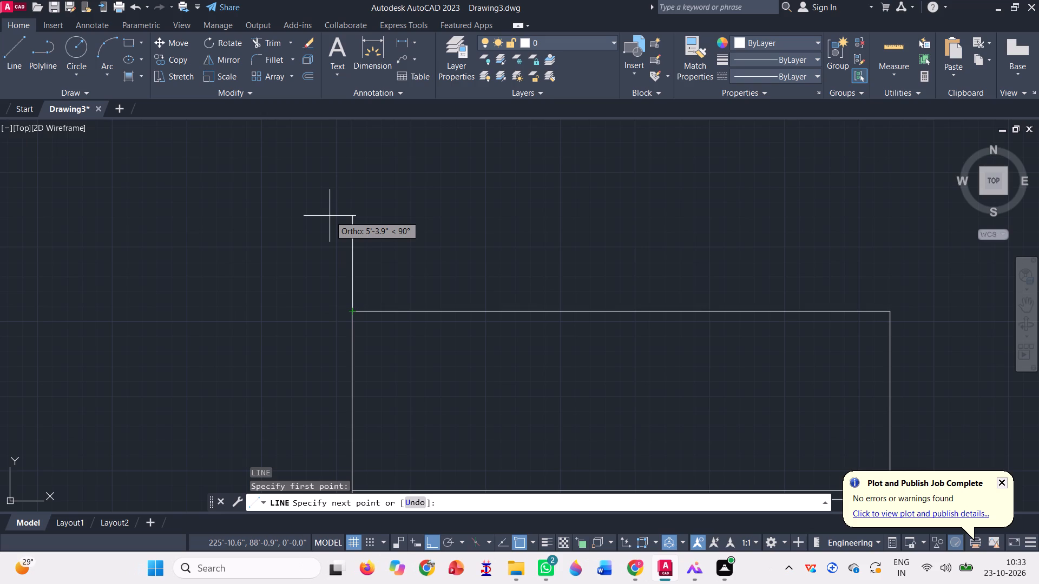
pyautogui.write('10')
pyautogui.press('BackSpace')
pyautogui.press('BackSpace')
pyautogui.write("0'6")
pyautogui.hotkey('shift', '"')
pyautogui.press('Return')
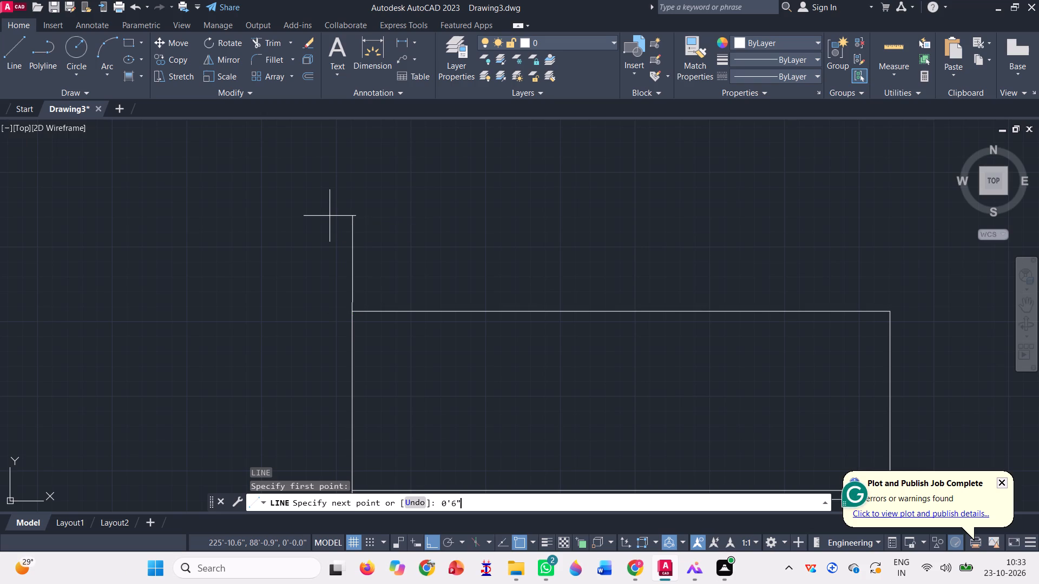
pyautogui.scroll(-1, 293, 263)
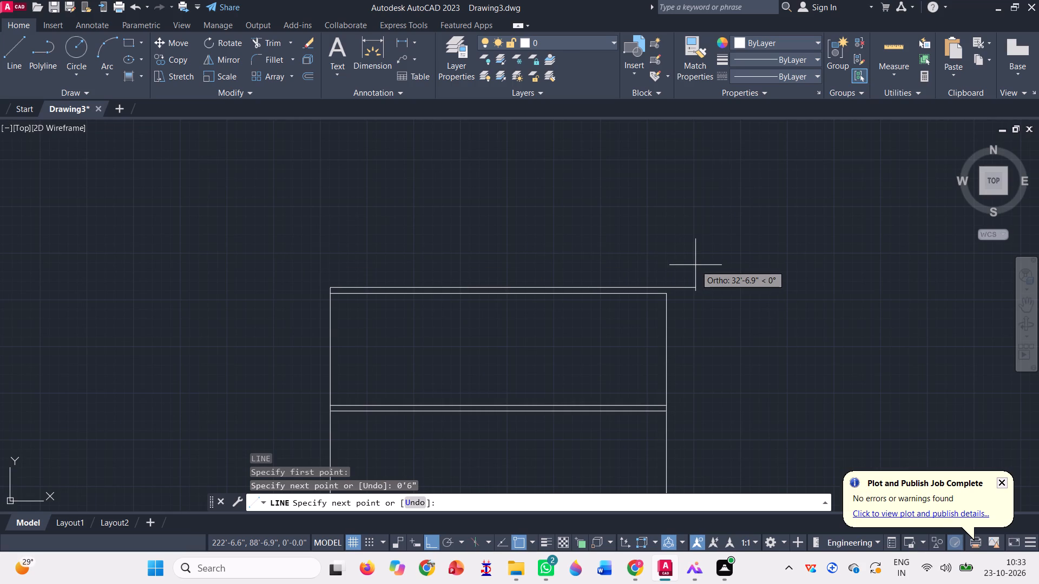
pyautogui.write("30'")
pyautogui.press('Return')
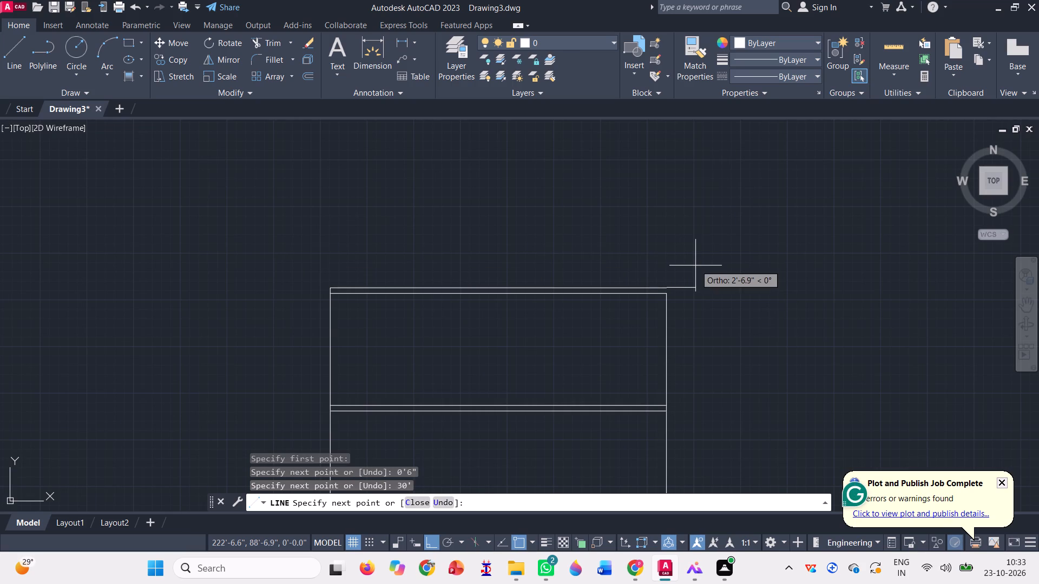
pyautogui.click(668, 295)
pyautogui.press('space')
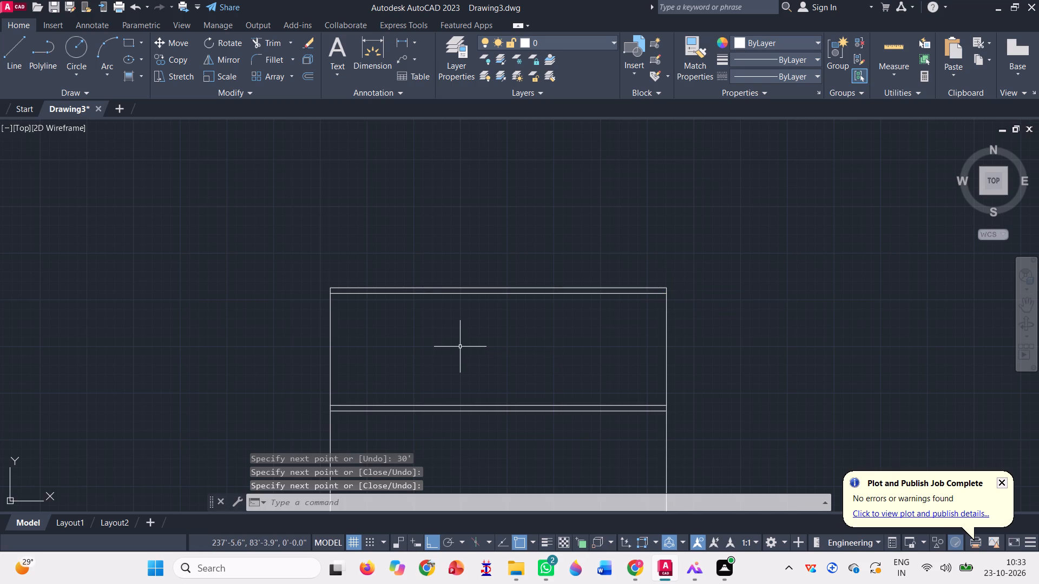
# Draw lines from the upper strip's top-left corner, 5' up, 5' to the right and down to the bottom edge of the lower rectangle.
pyautogui.press('l')
pyautogui.press('Return')
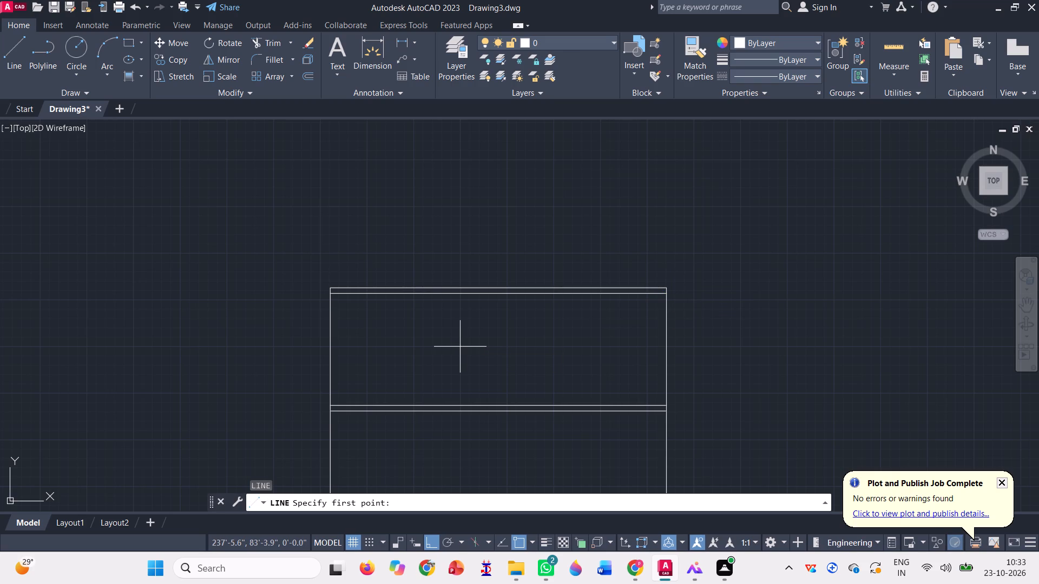
pyautogui.click(332, 289)
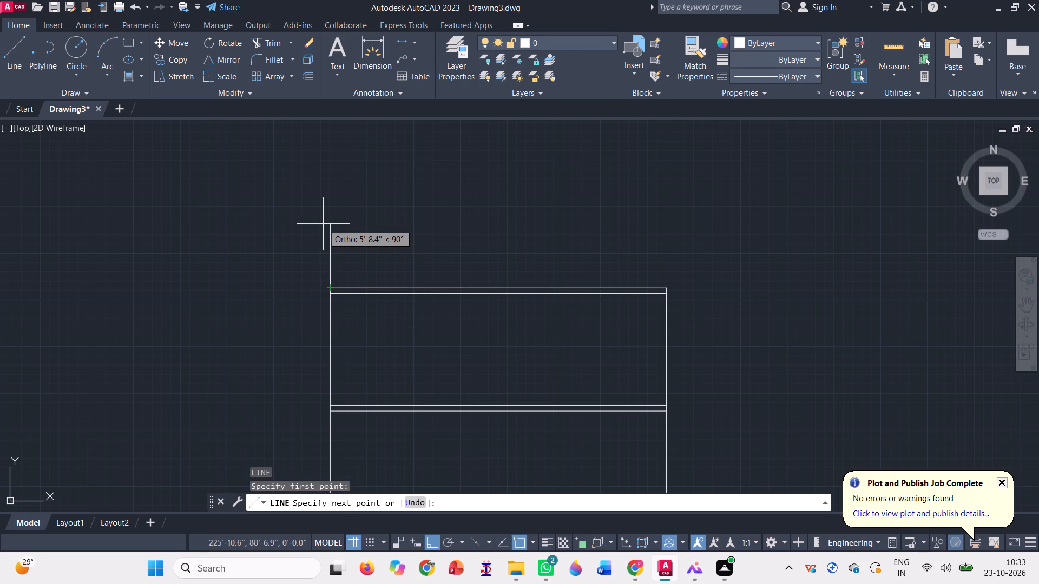
pyautogui.write("5'")
pyautogui.press('Return')
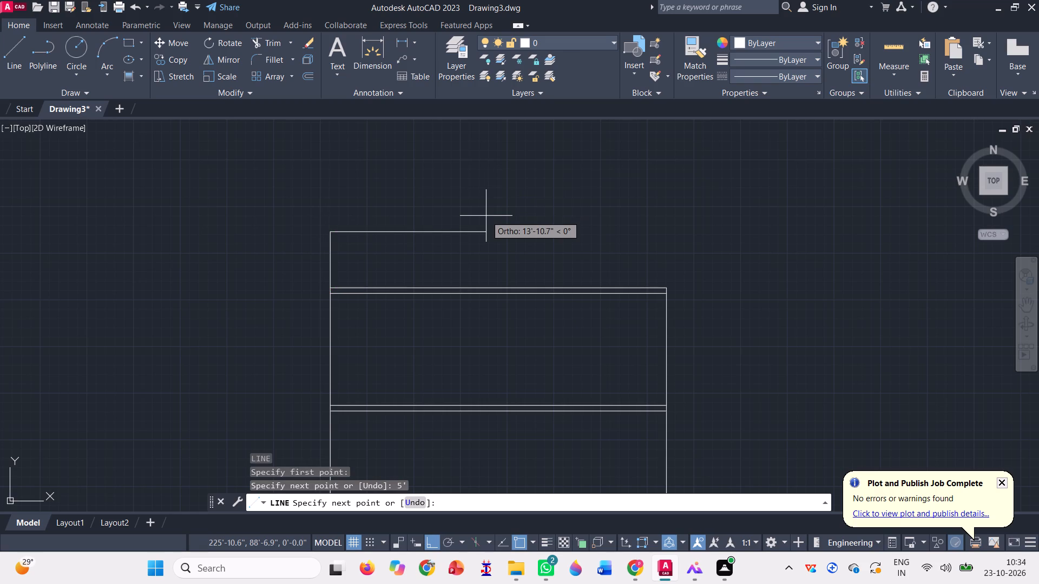
pyautogui.write("5'")
pyautogui.press('Return')
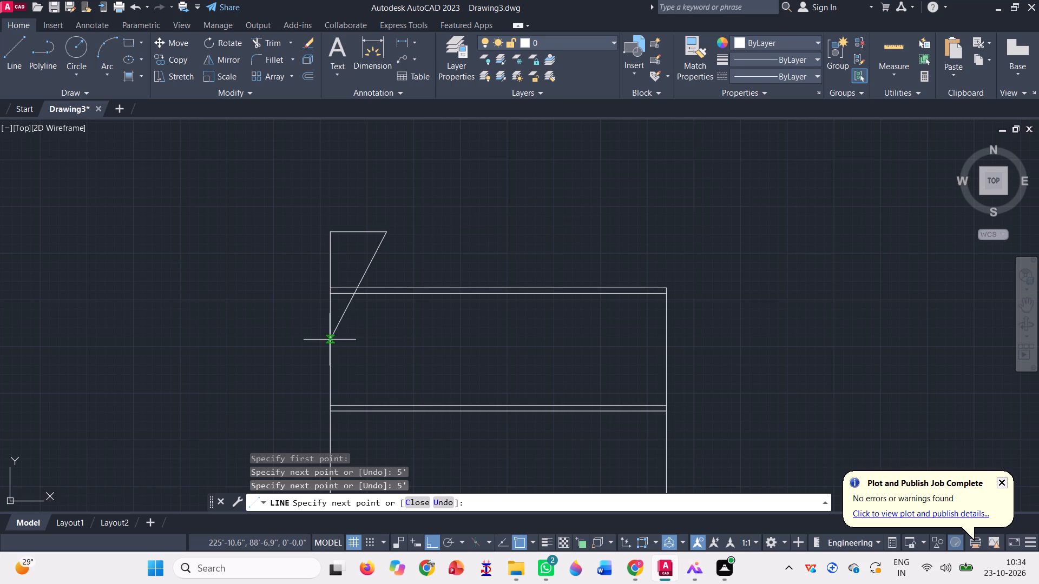
pyautogui.scroll(-1, 357, 251)
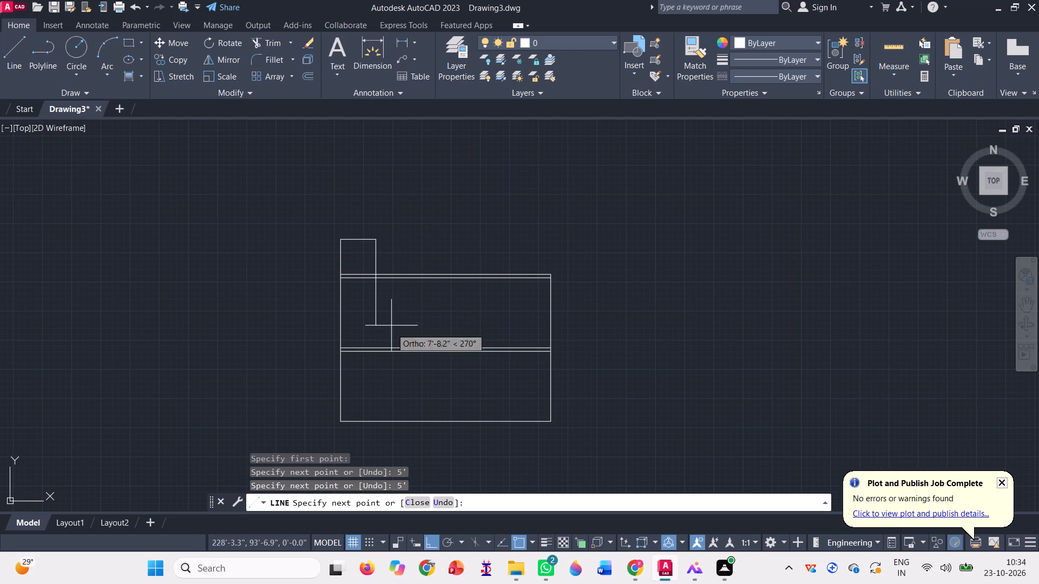
pyautogui.click(377, 424)
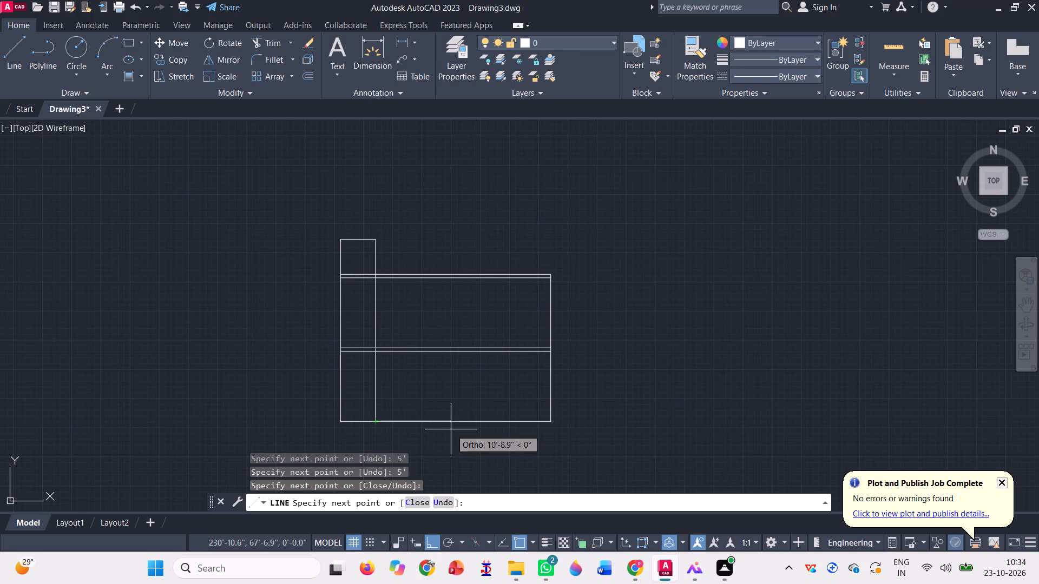
pyautogui.press('space')
# Draw lines from the outline's bottom-left corner, 20' right along the base, 5' back left and straight up past the top strip.
pyautogui.press('l')
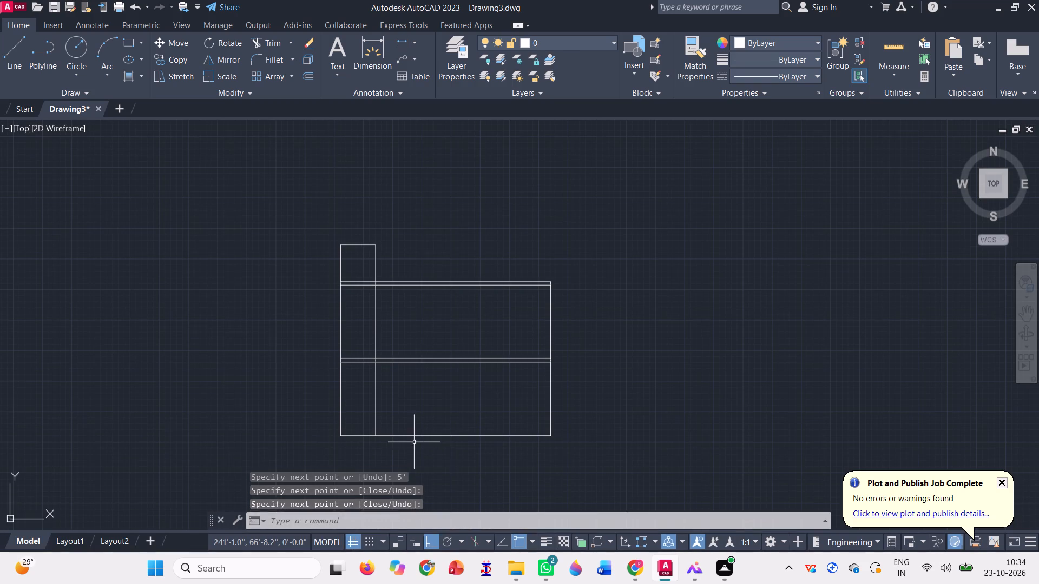
pyautogui.press('Return')
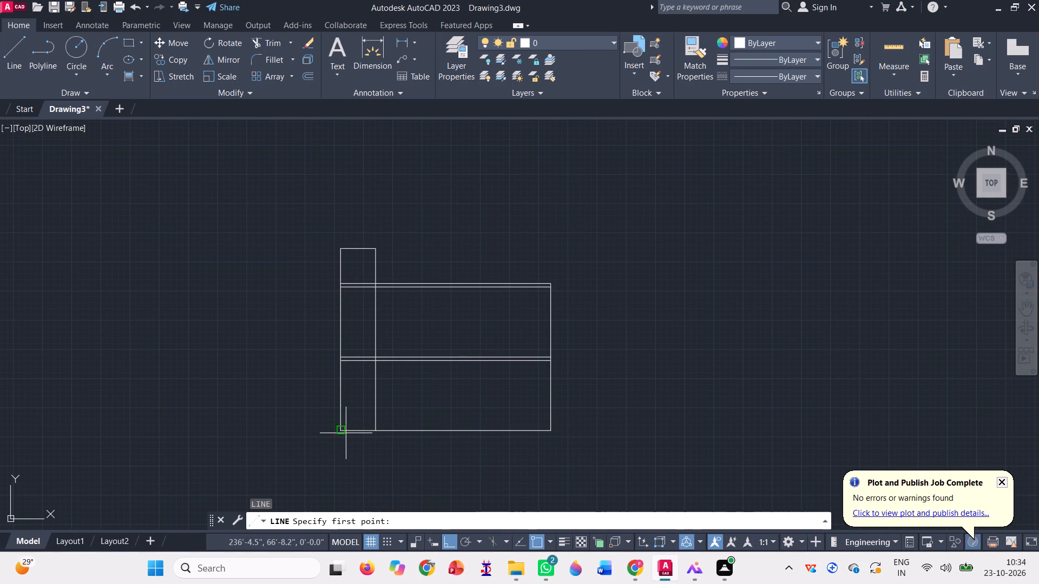
pyautogui.click(343, 430)
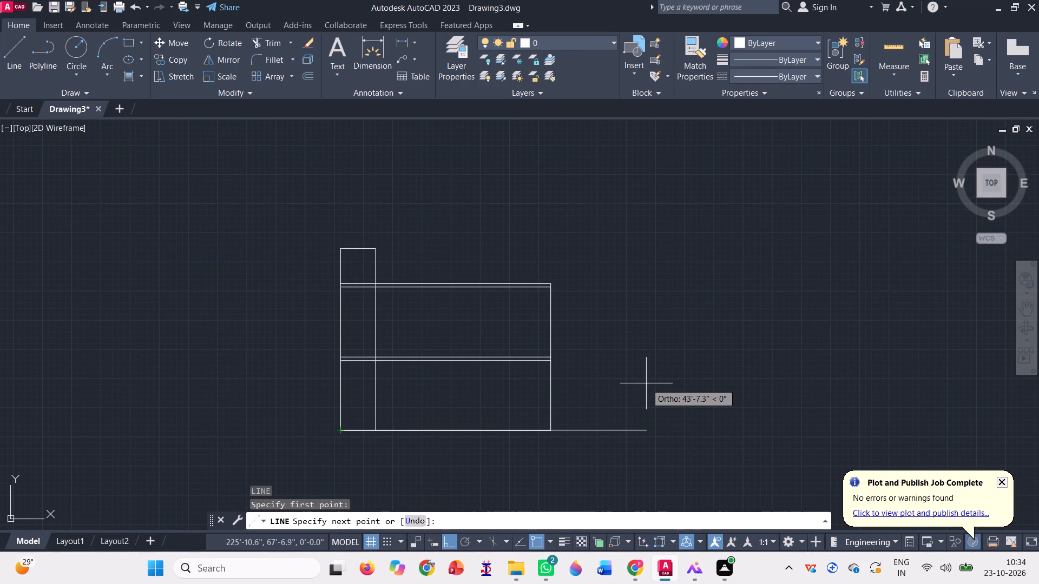
pyautogui.write("20'")
pyautogui.press('Return')
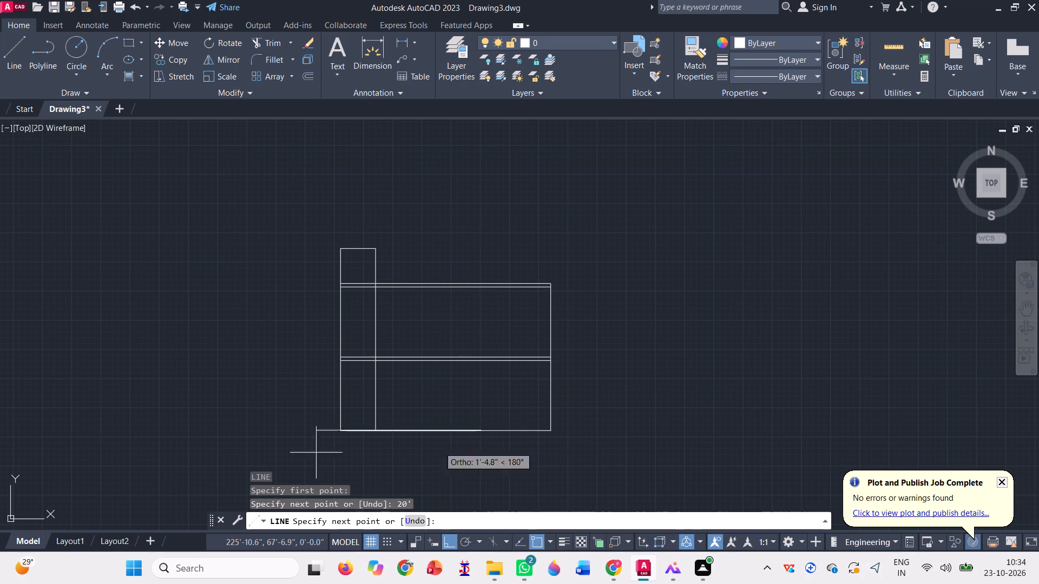
pyautogui.write("5'")
pyautogui.press('Return')
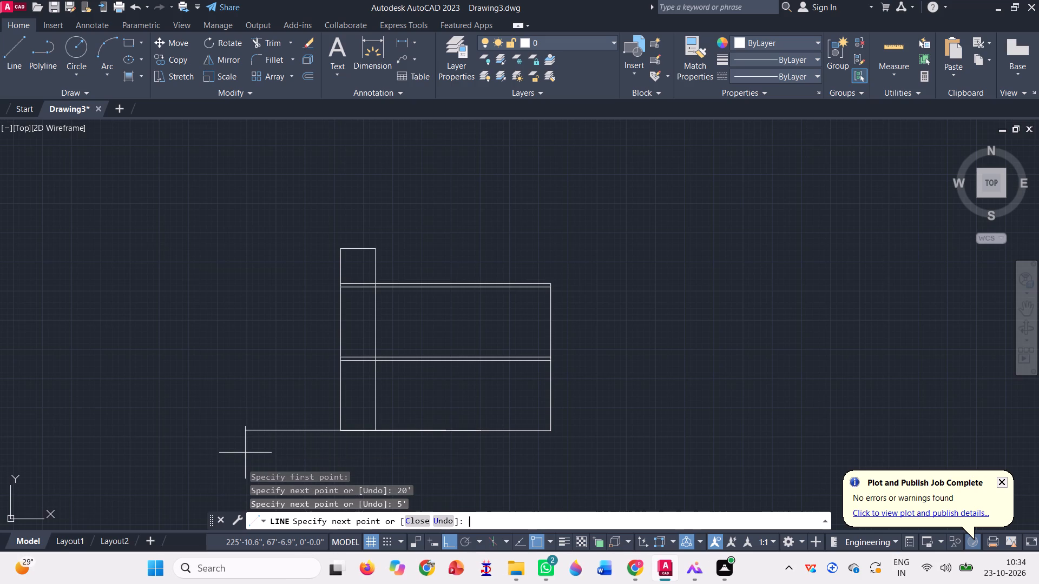
pyautogui.click(442, 257)
pyautogui.press('space')
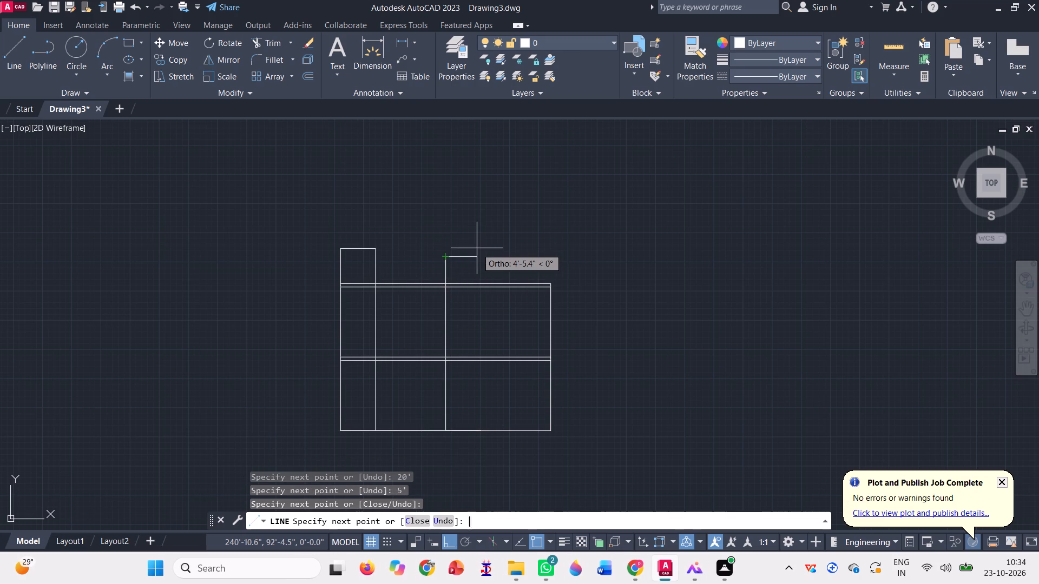
# Trim away the slabs, base line and outer wall beyond the tall vertical line, including the leftover wall stubs.
pyautogui.click(274, 37)
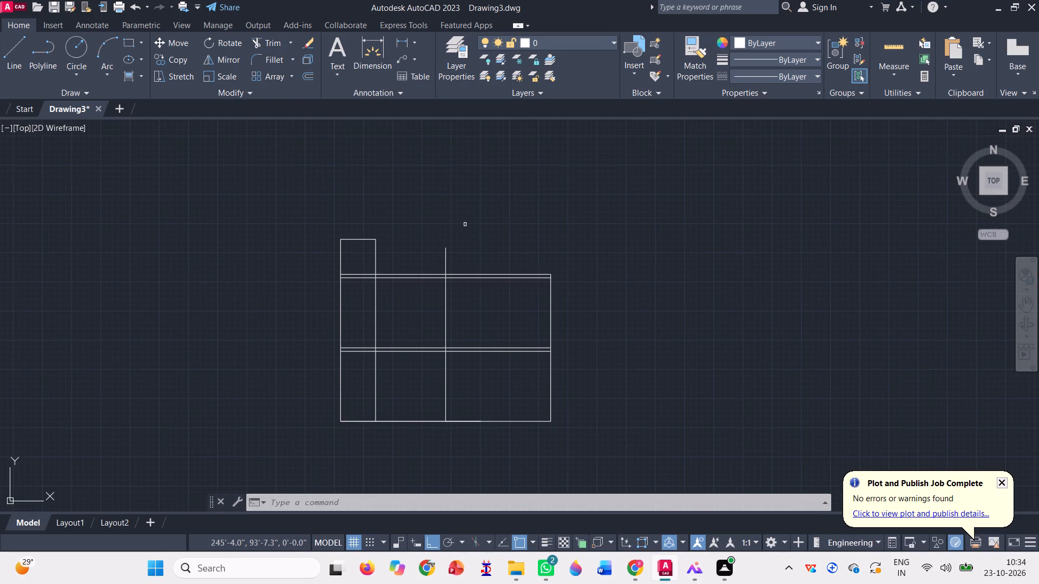
pyautogui.click(490, 267)
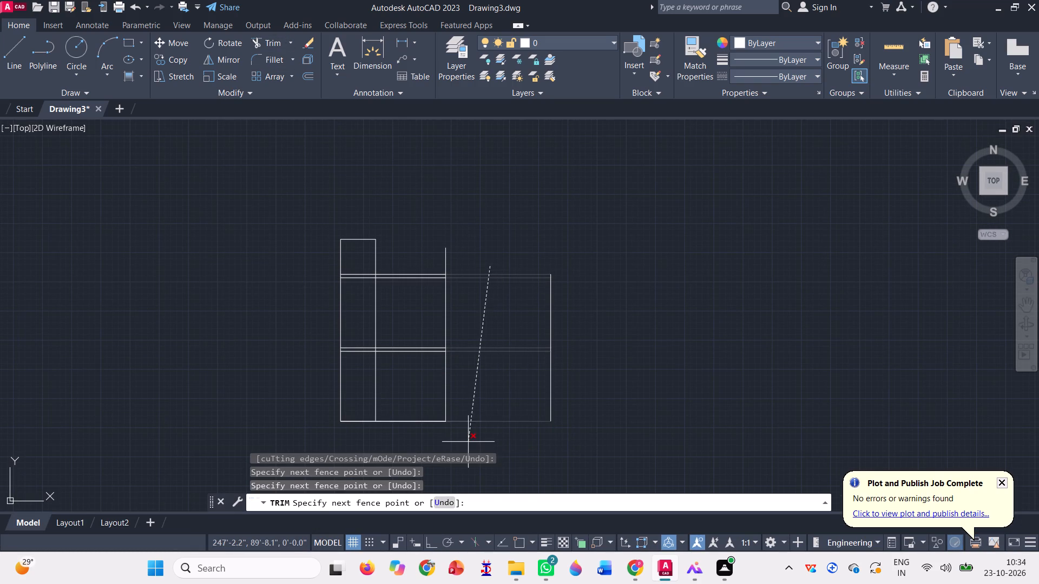
pyautogui.click(465, 436)
pyautogui.click(540, 381)
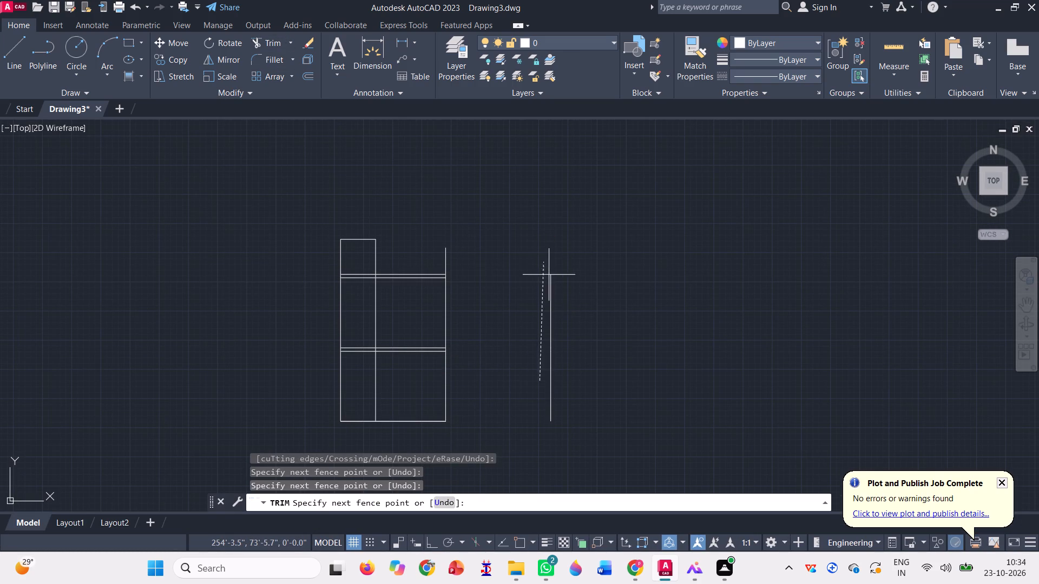
pyautogui.click(579, 293)
pyautogui.click(564, 296)
pyautogui.click(536, 304)
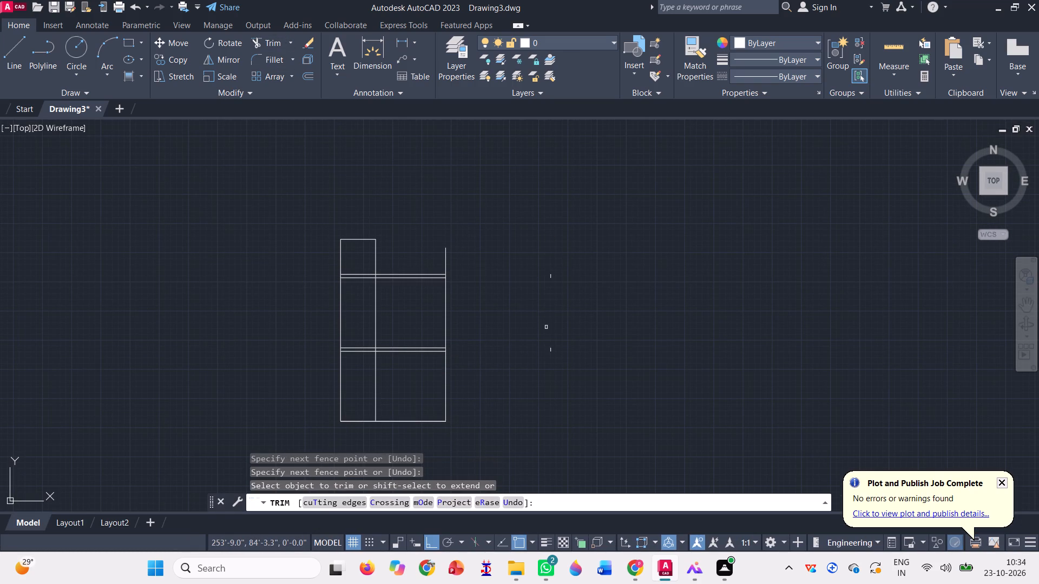
pyautogui.click(550, 348)
pyautogui.click(551, 275)
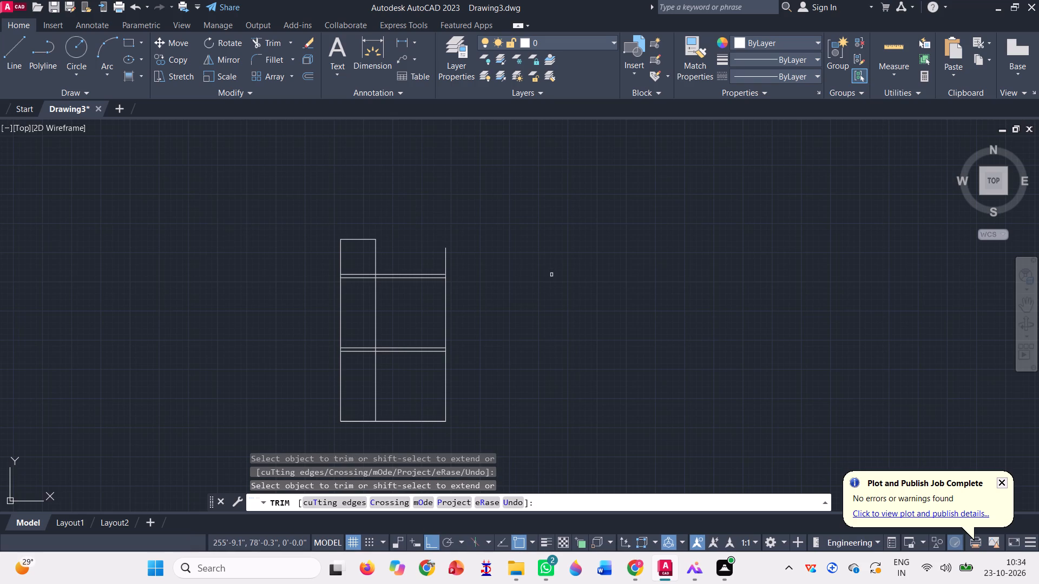
pyautogui.press('space')
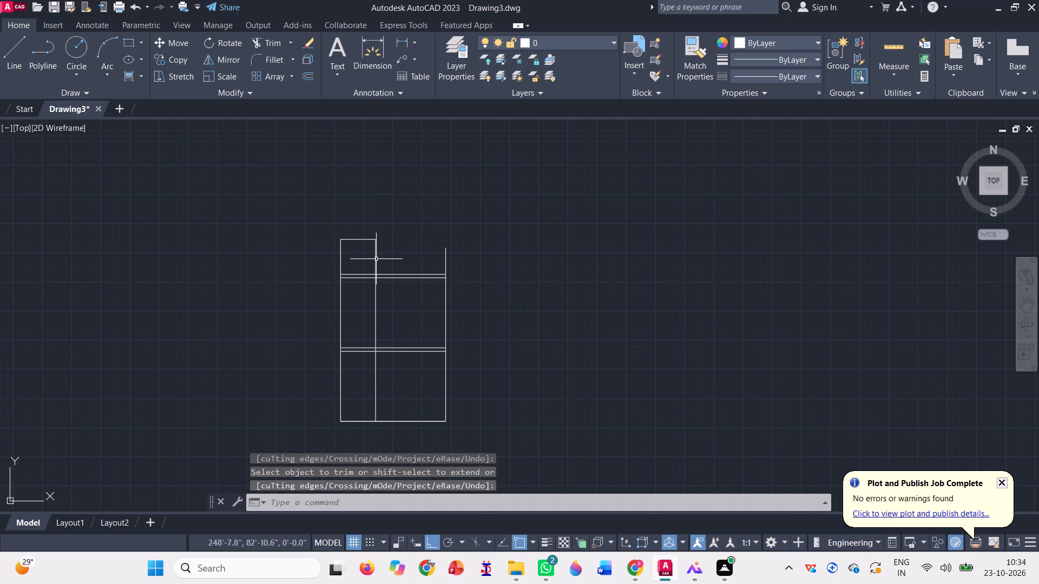
# Draw a horizontal roof line from the raised section's right side across to the top of the right-hand vertical line.
pyautogui.scroll(1, 376, 258)
pyautogui.press('l')
pyautogui.press('Return')
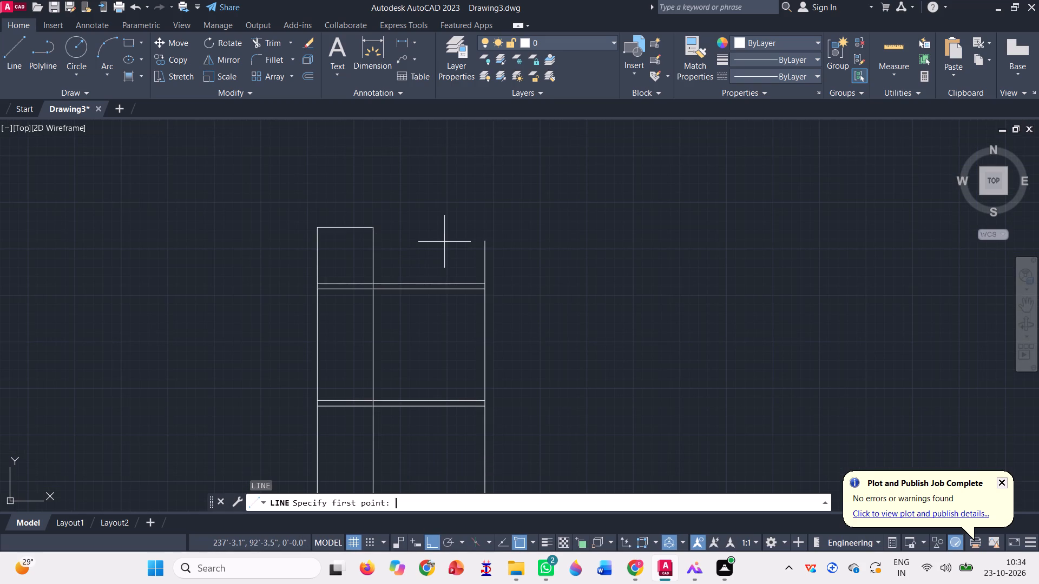
pyautogui.scroll(2, 402, 235)
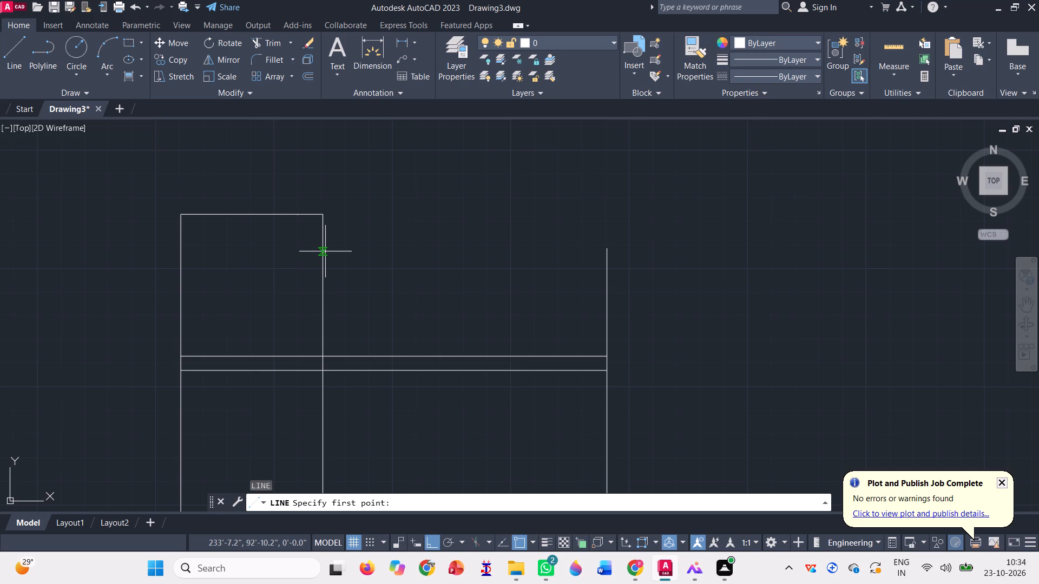
pyautogui.click(325, 250)
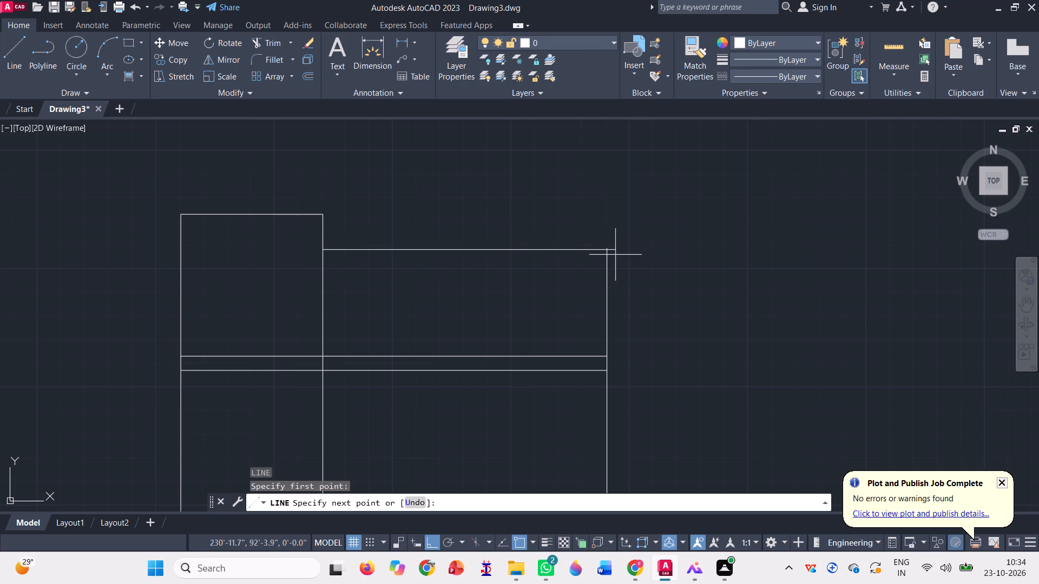
pyautogui.click(605, 249)
pyautogui.press('space')
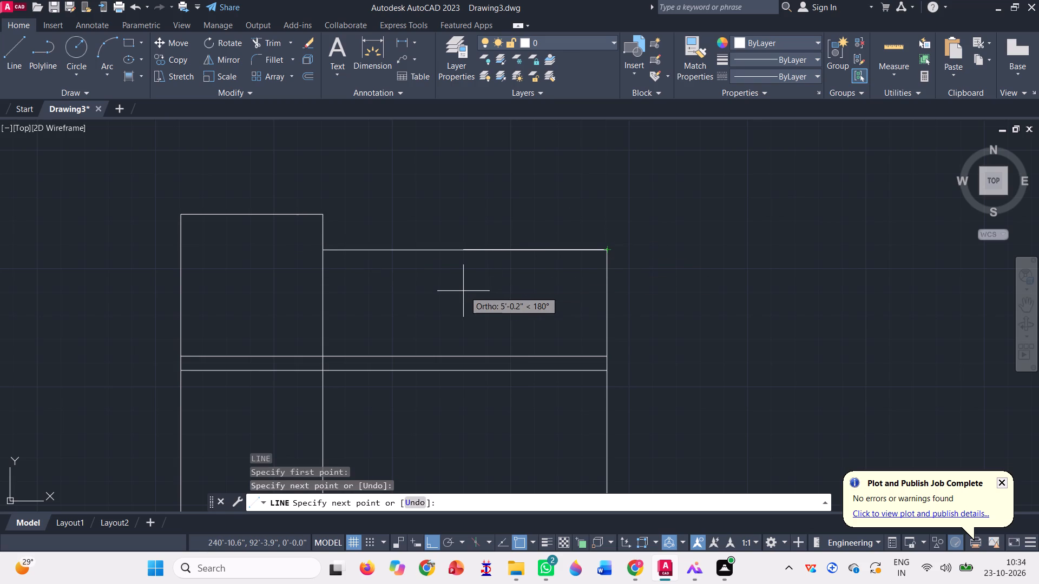
# Trim the short vertical stub projecting above the right end of the new roof line.
pyautogui.click(269, 47)
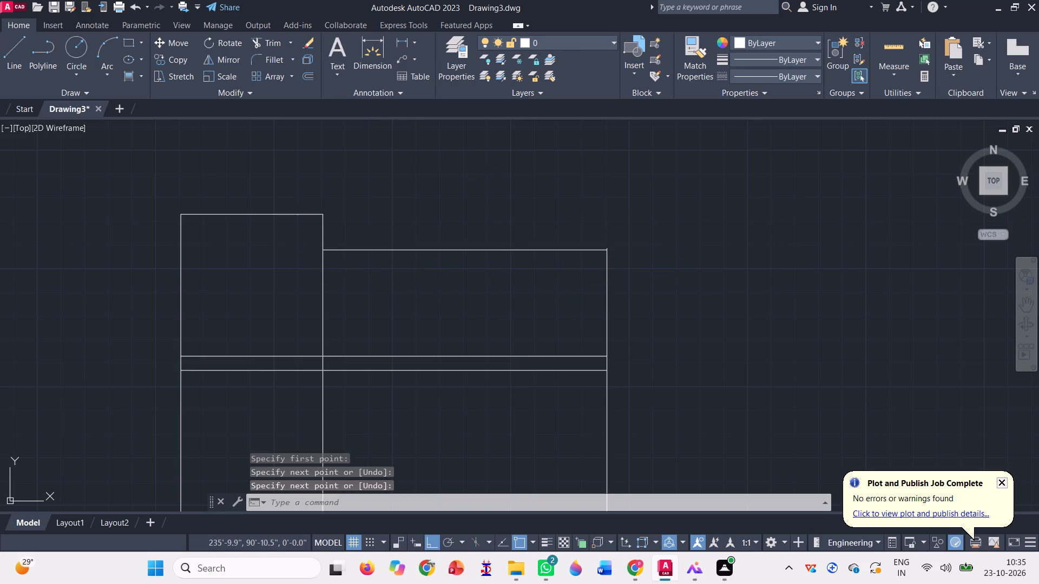
pyautogui.scroll(3, 616, 249)
pyautogui.scroll(4, 563, 246)
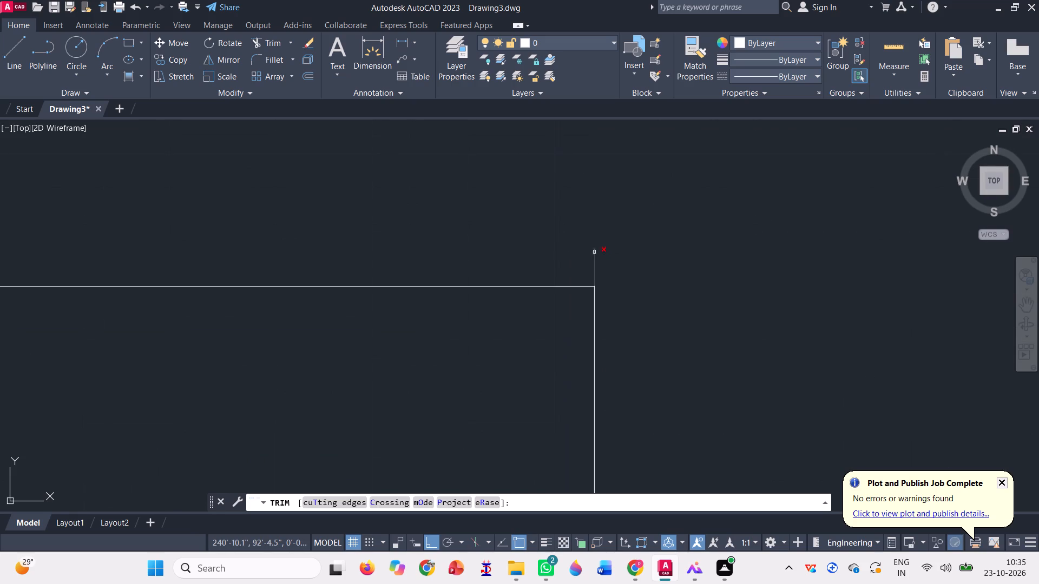
pyautogui.click(601, 256)
pyautogui.click(570, 262)
pyautogui.scroll(-8, 598, 265)
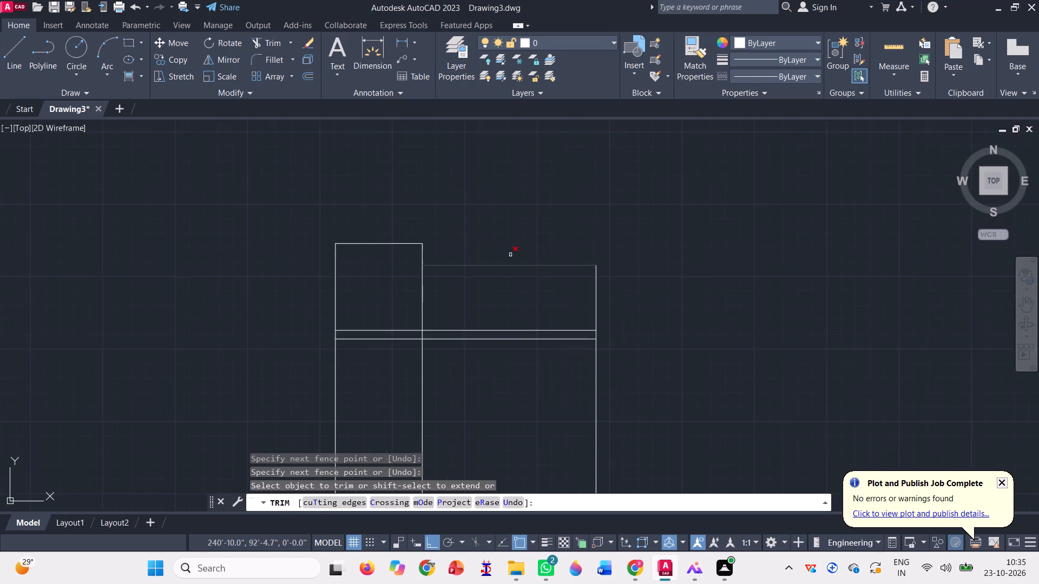
pyautogui.scroll(-2, 486, 250)
pyautogui.press('Escape')
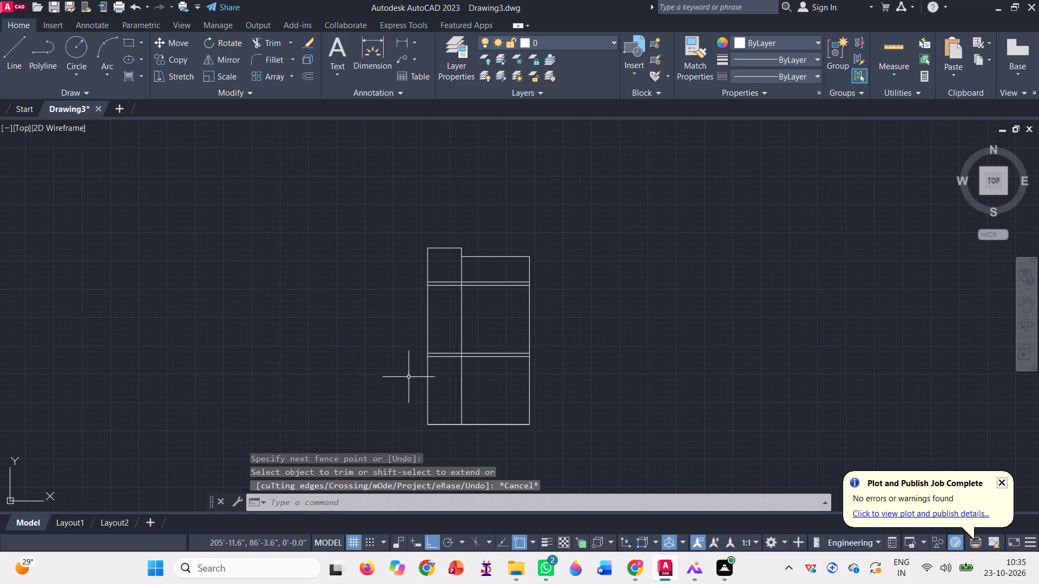
# Draw a thin cap rectangle from the raised section's top-right corner to just below the top of its left edge.
pyautogui.scroll(1, 512, 360)
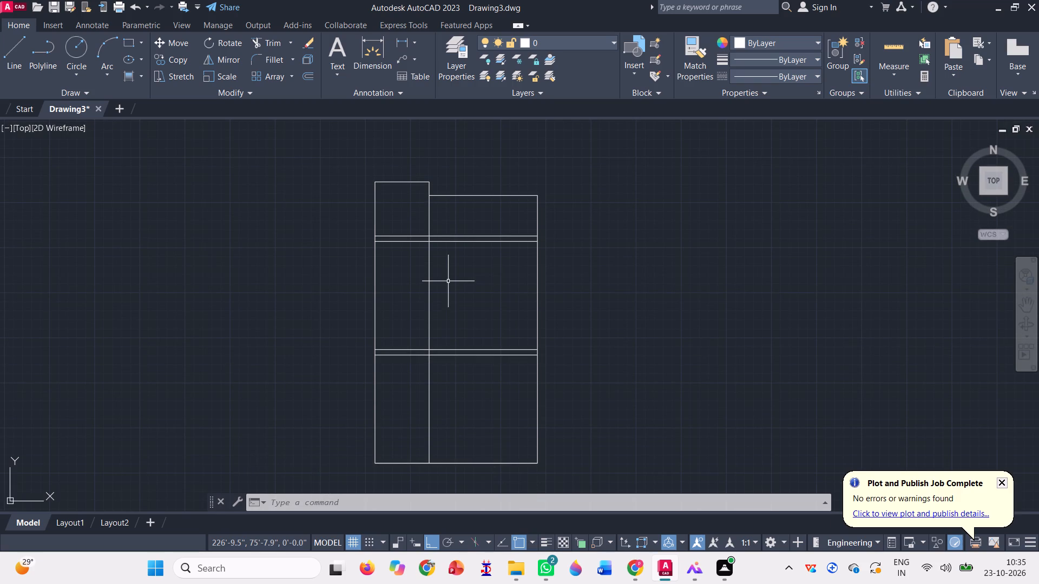
pyautogui.press('l')
pyautogui.press('Return')
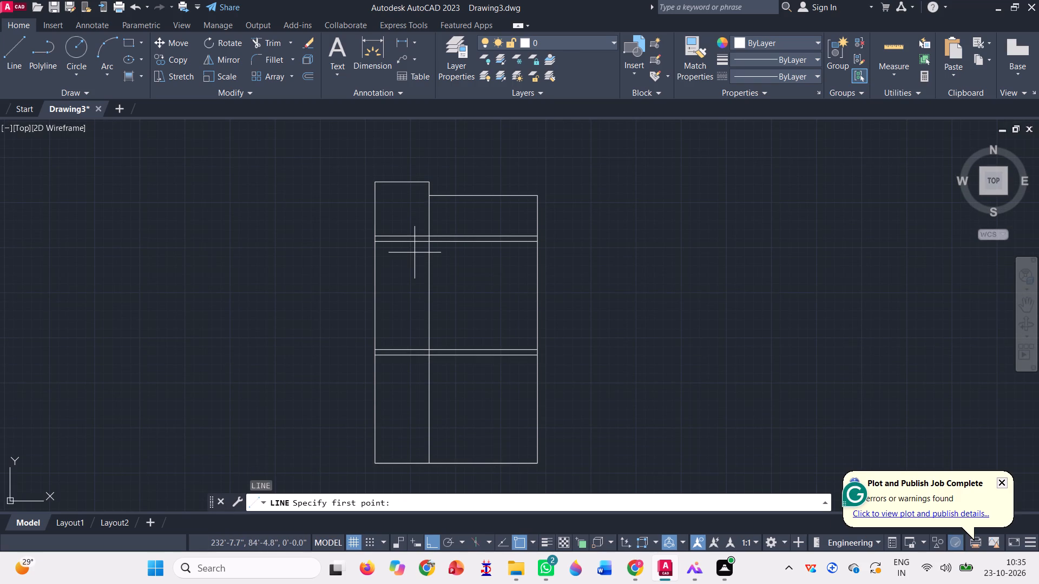
pyautogui.click(127, 43)
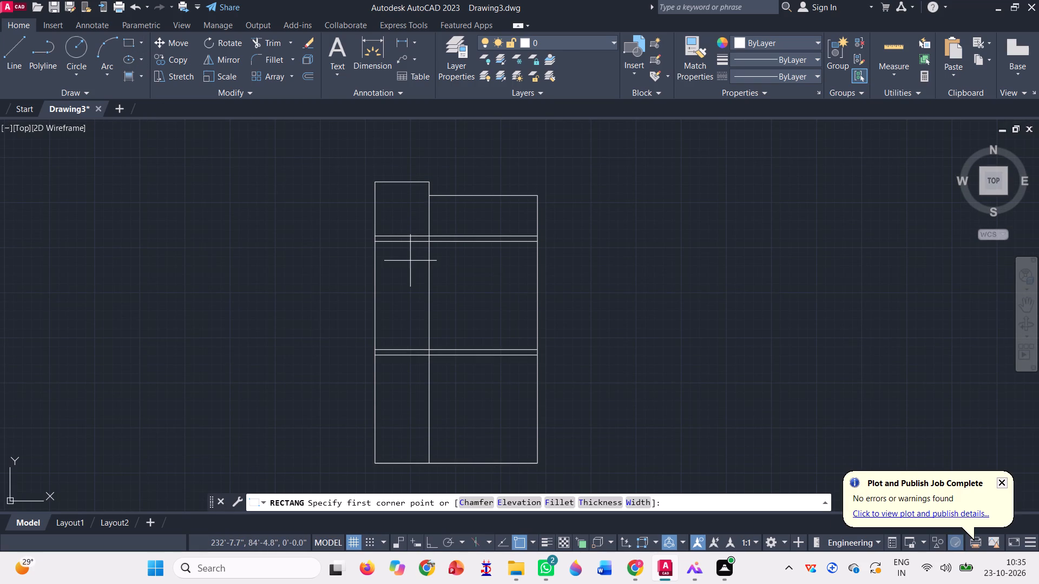
pyautogui.scroll(3, 430, 174)
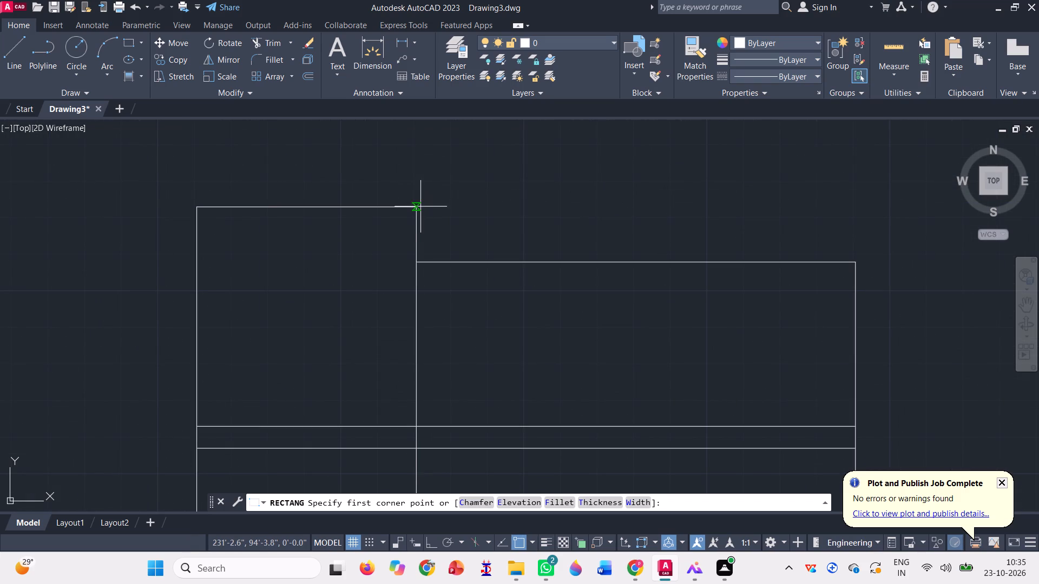
pyautogui.click(418, 209)
pyautogui.click(197, 223)
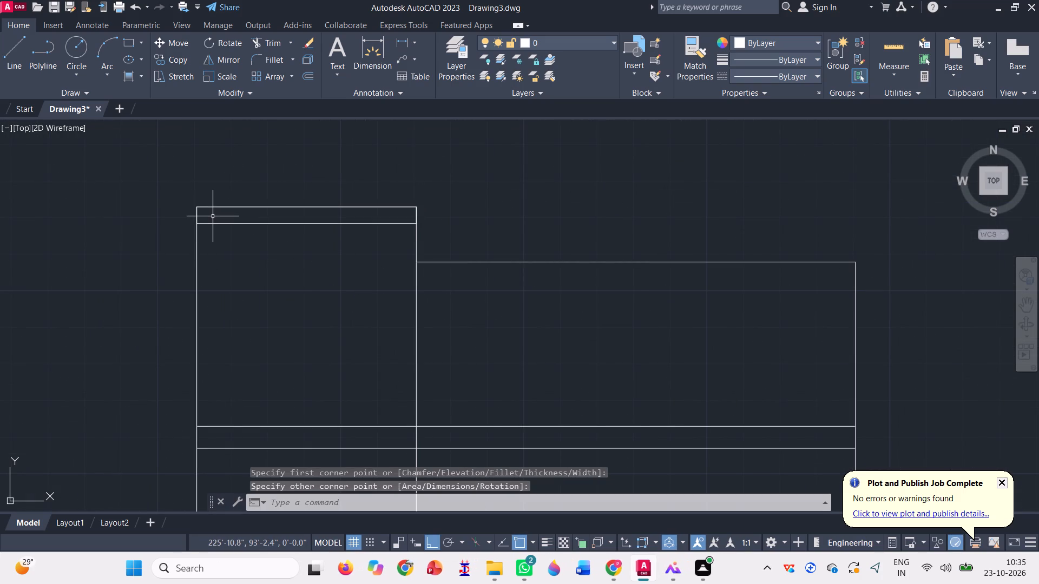
# Copy the cap rectangle from its top-left corner to the left end of the lower roof line.
pyautogui.click(176, 57)
pyautogui.click(267, 227)
pyautogui.click(251, 218)
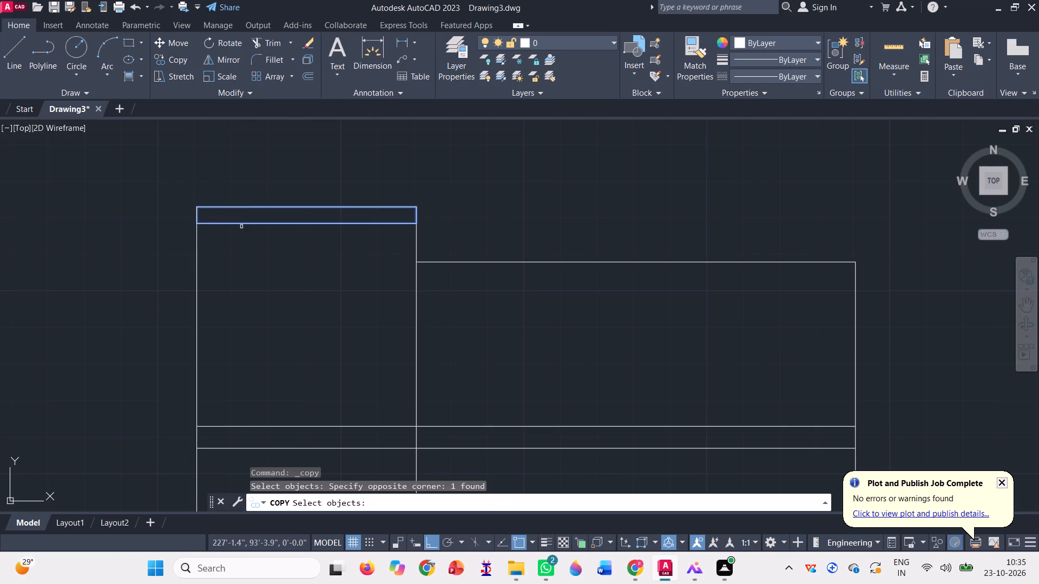
pyautogui.press('space')
pyautogui.click(195, 202)
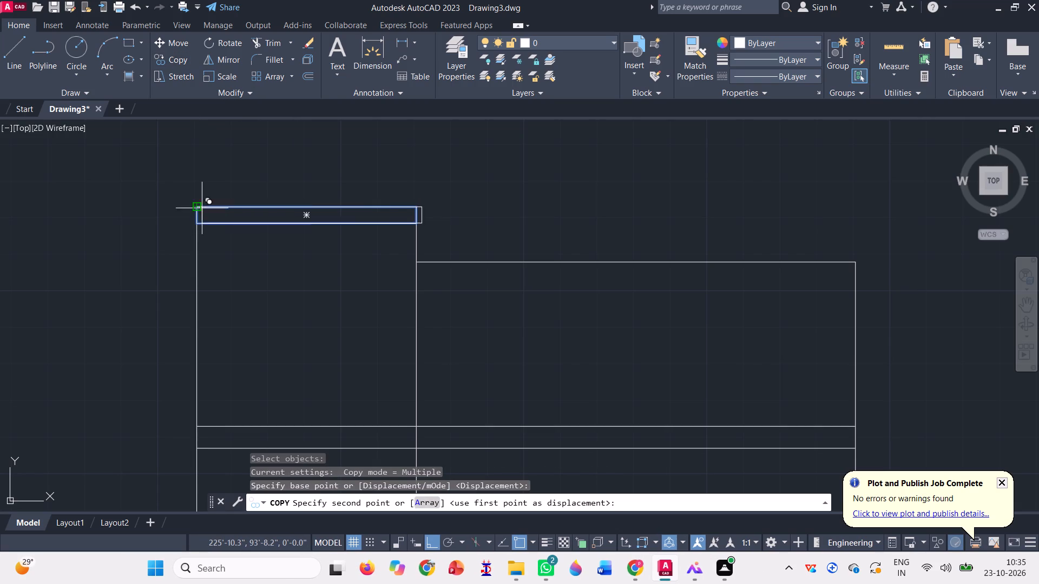
pyautogui.click(417, 263)
pyautogui.scroll(-2, 372, 282)
pyautogui.press('space')
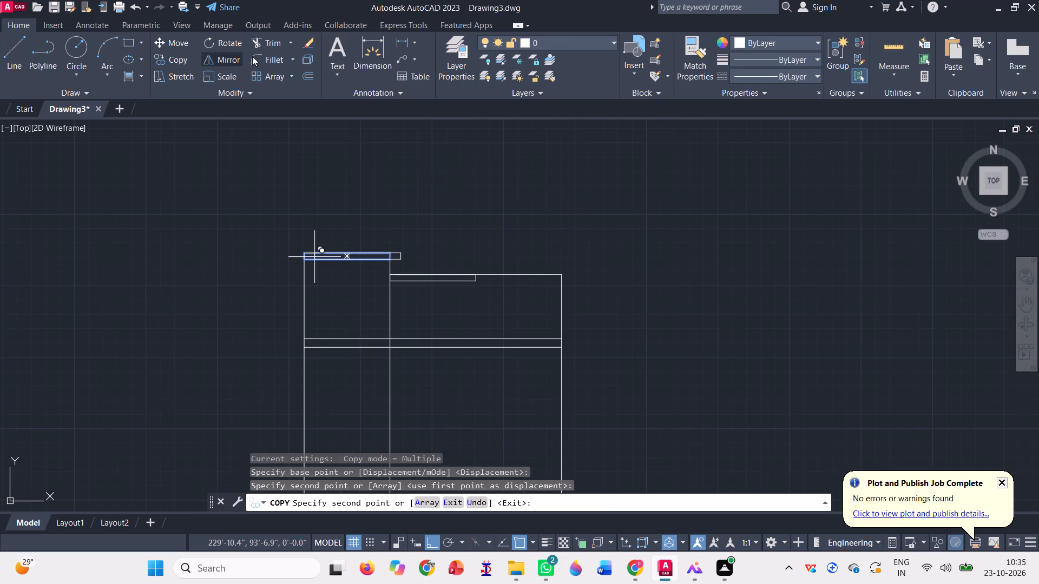
# Draw a rectangle from the lower roof's top-right corner to the copied cap's bottom-left corner.
pyautogui.click(130, 43)
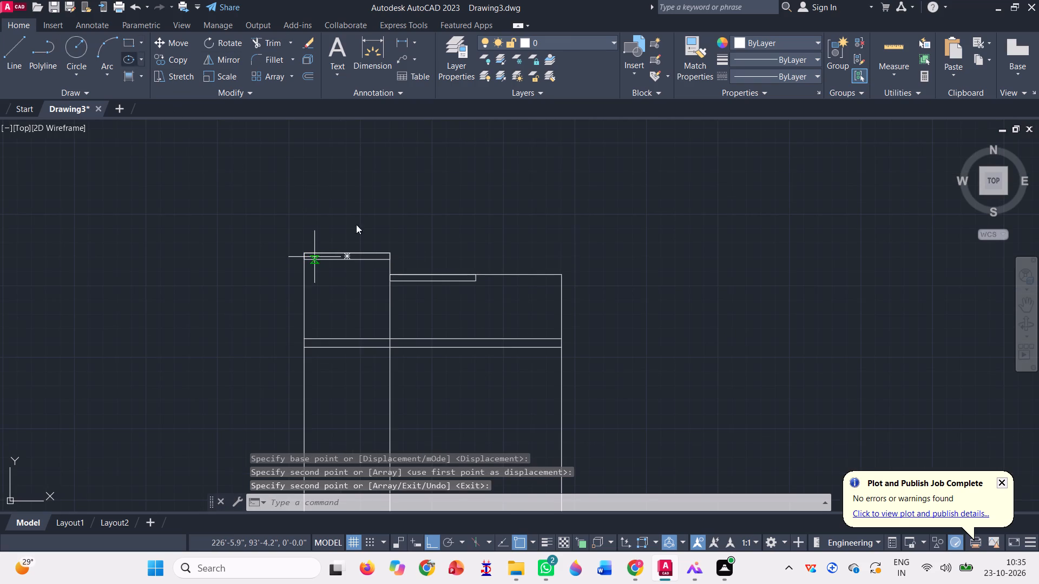
pyautogui.click(565, 269)
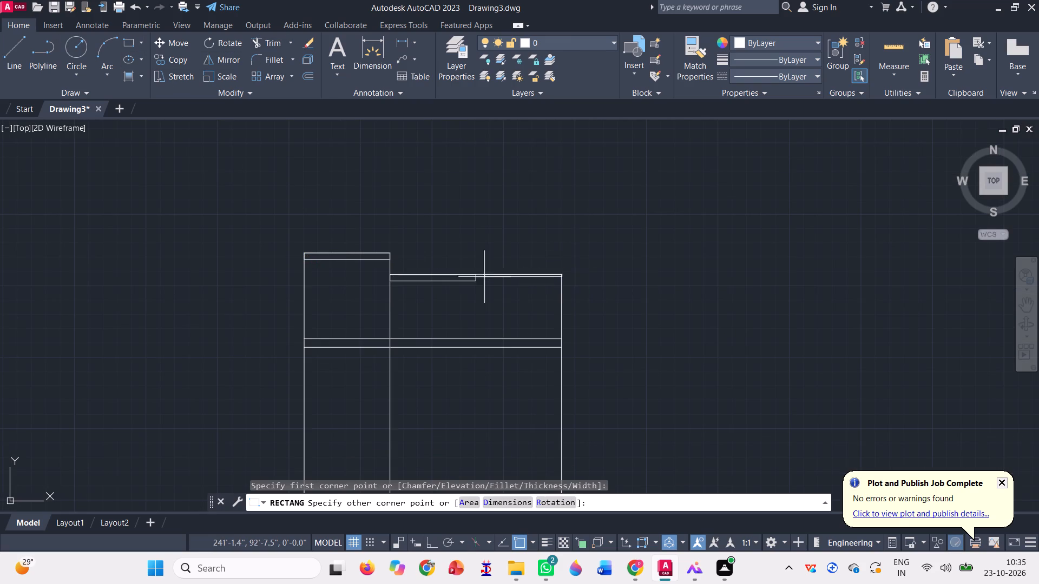
pyautogui.scroll(3, 369, 281)
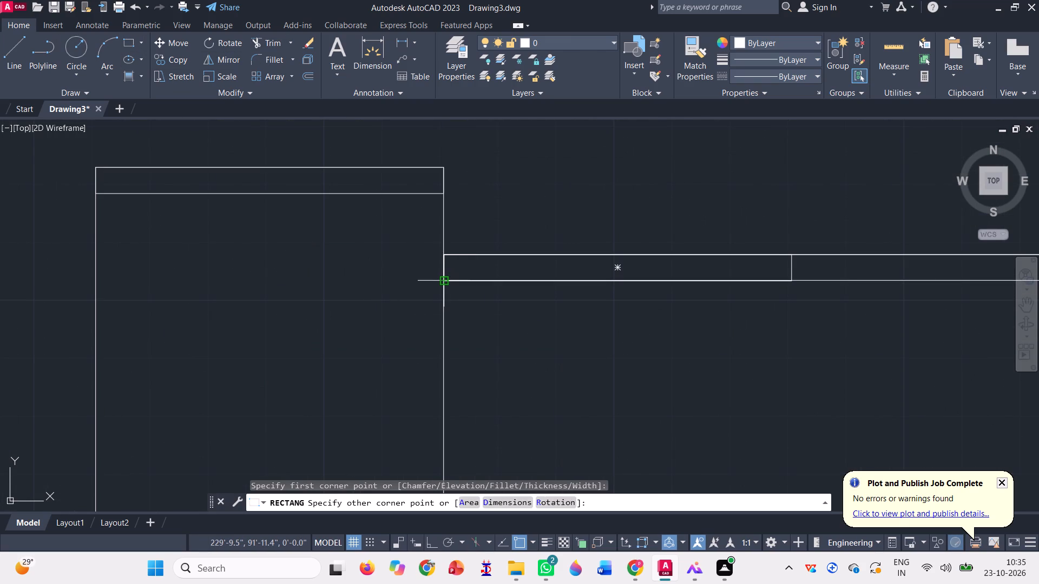
pyautogui.click(442, 282)
pyautogui.scroll(-1, 249, 317)
pyautogui.press('space')
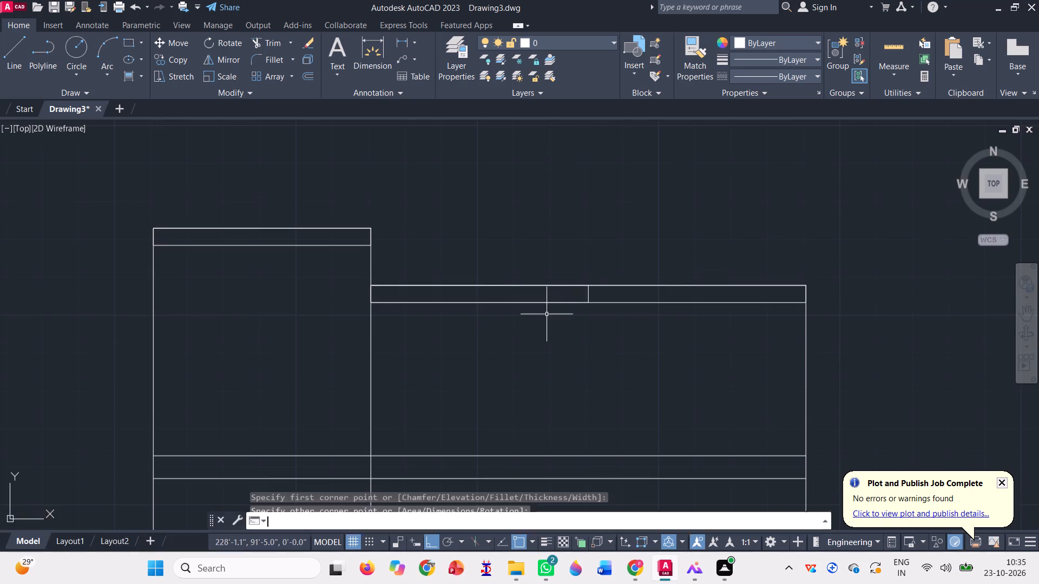
# Delete the short copied cap rectangle inside the full-width lower roof cap.
pyautogui.click(588, 286)
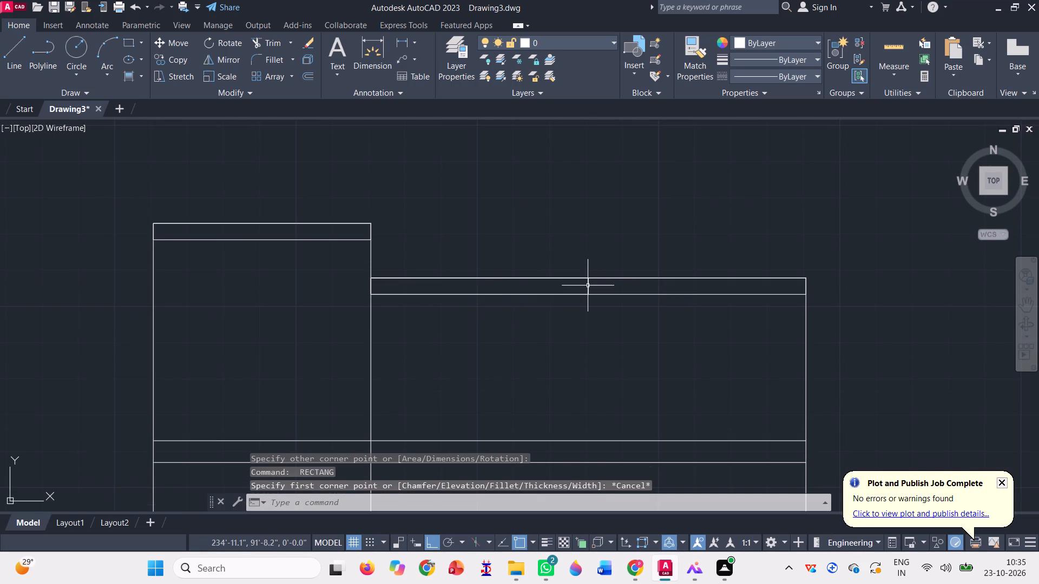
pyautogui.press('Delete')
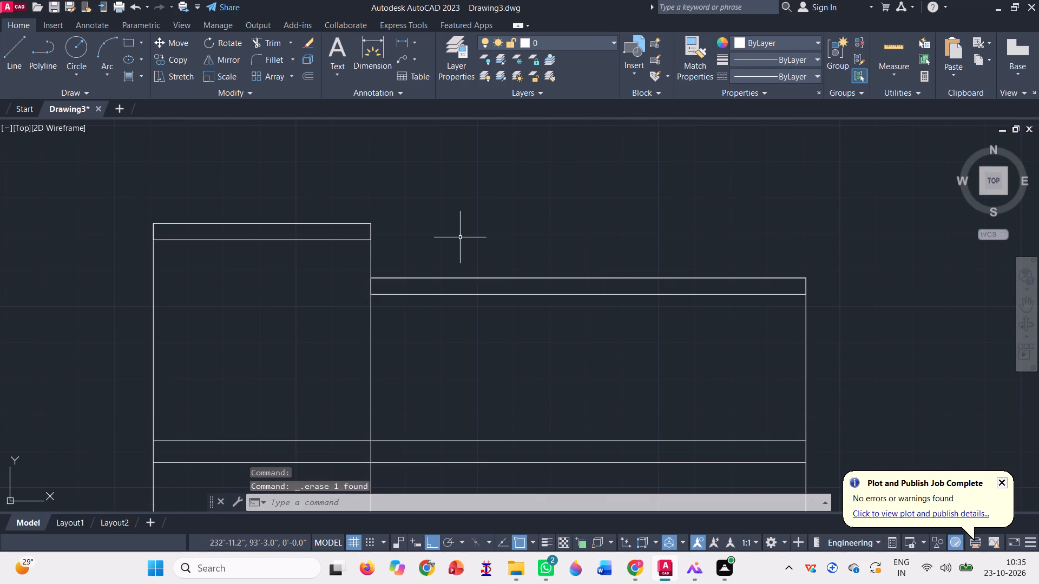
# Draw a narrow full-height wall rectangle along the upper storey's left edge, from the upper slab's top-left corner to the lower slab's bottom line.
pyautogui.scroll(-1, 384, 234)
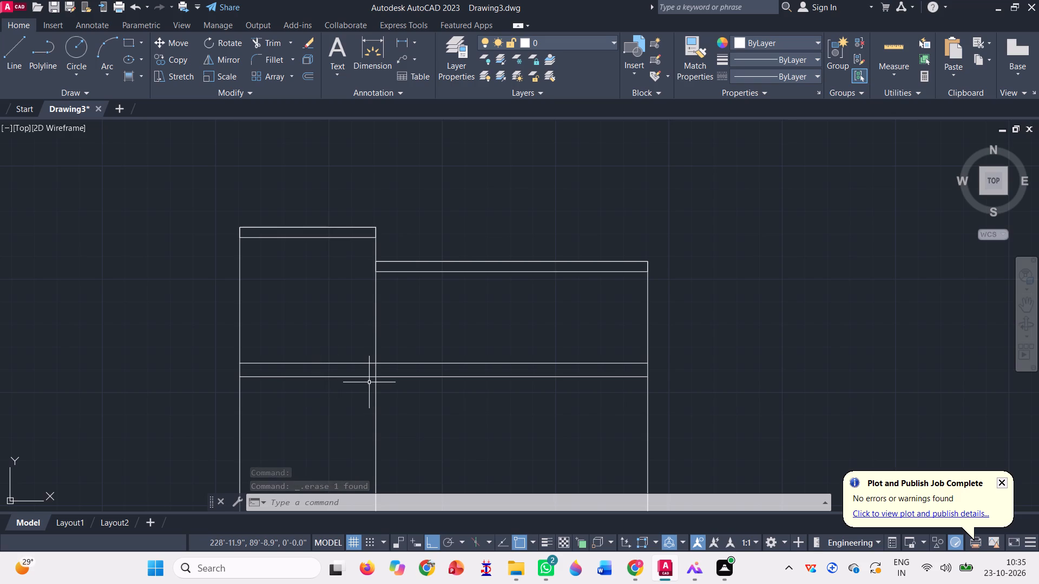
pyautogui.scroll(-1, 222, 281)
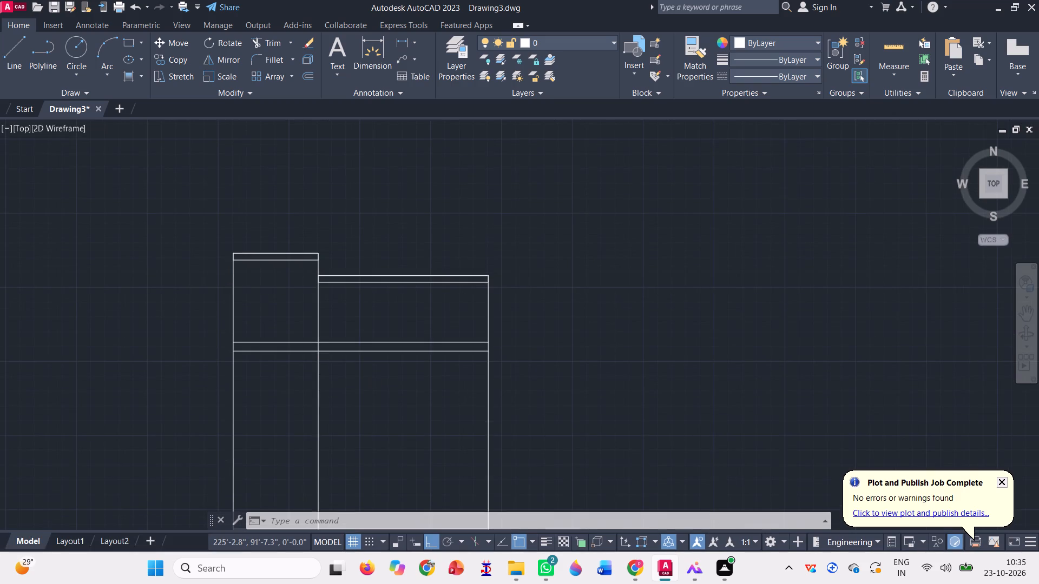
pyautogui.scroll(-1, 346, 233)
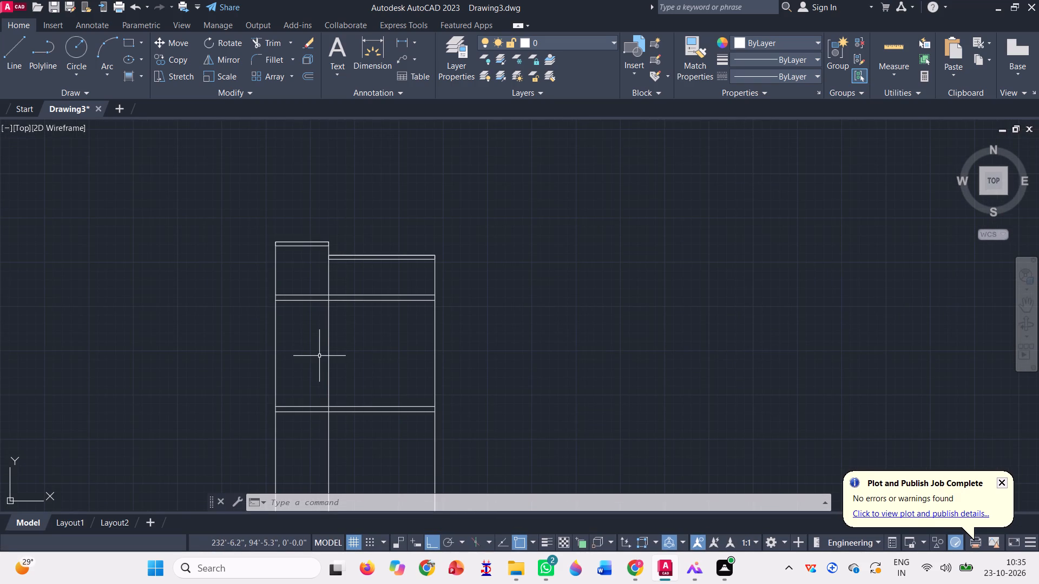
pyautogui.scroll(-1, 290, 333)
pyautogui.scroll(1, 283, 380)
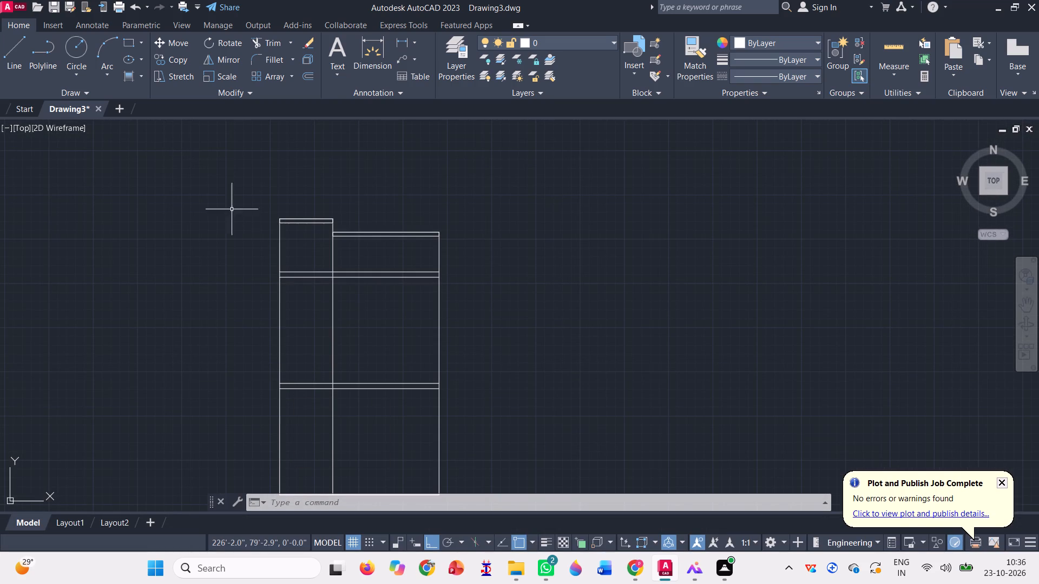
pyautogui.click(132, 38)
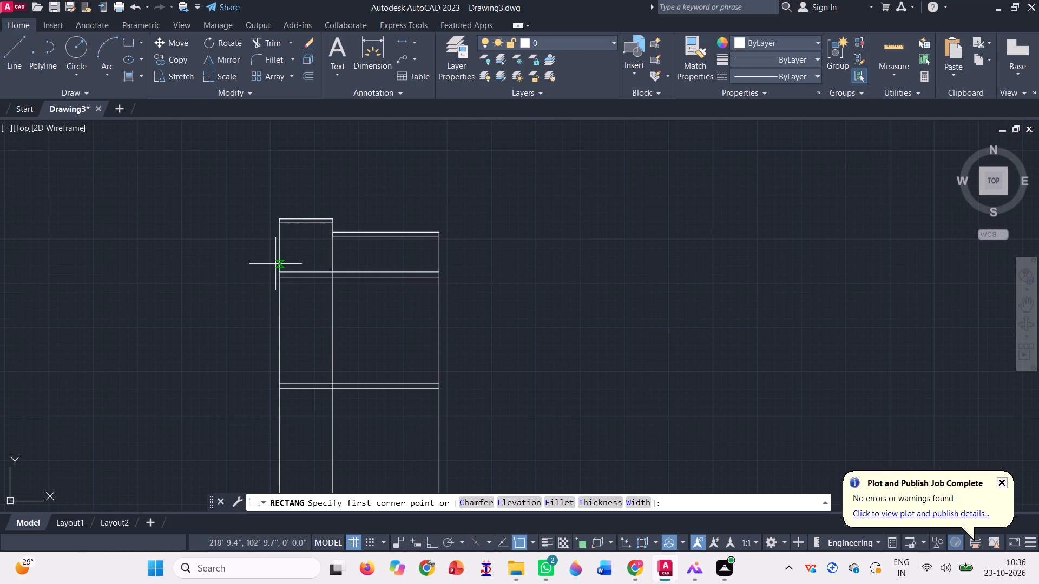
pyautogui.scroll(3, 281, 269)
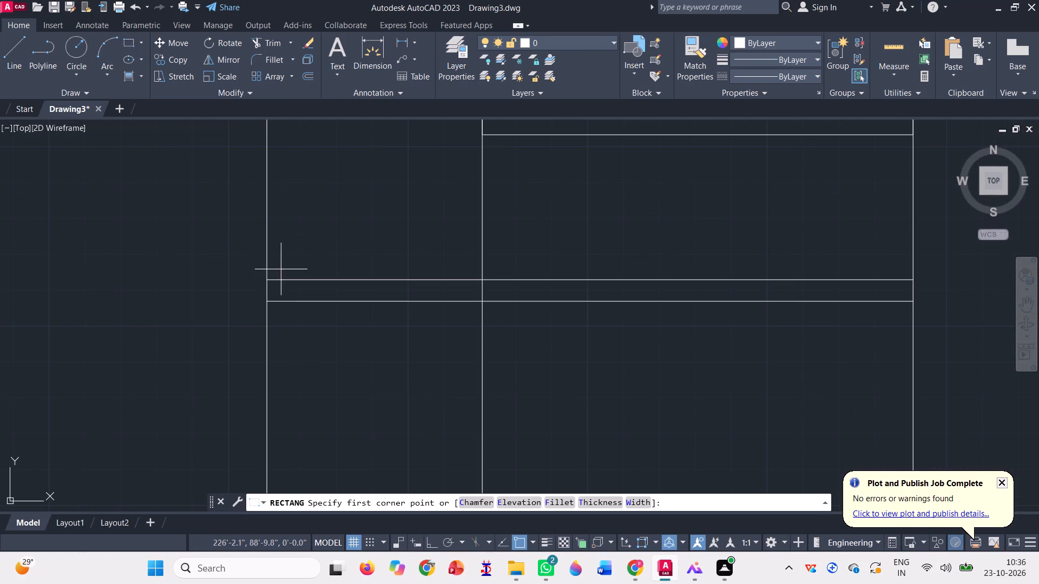
pyautogui.click(266, 277)
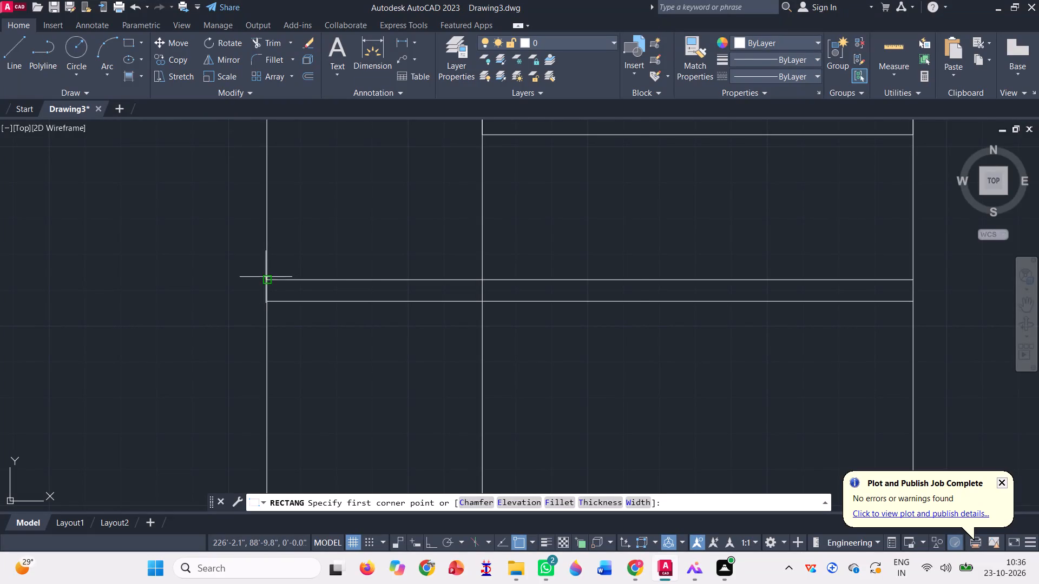
pyautogui.scroll(-3, 235, 275)
pyautogui.scroll(2, 246, 401)
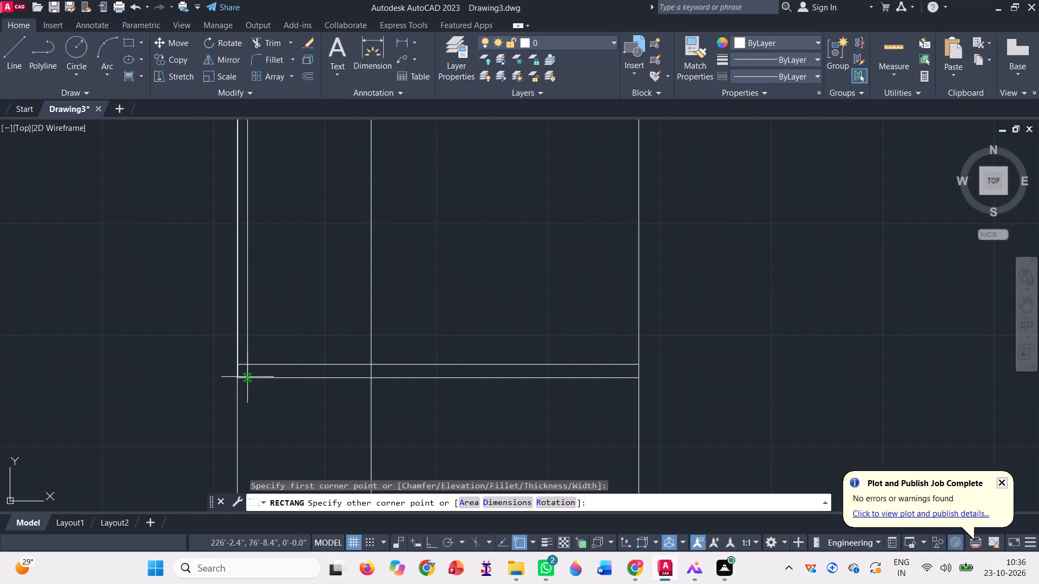
pyautogui.click(249, 377)
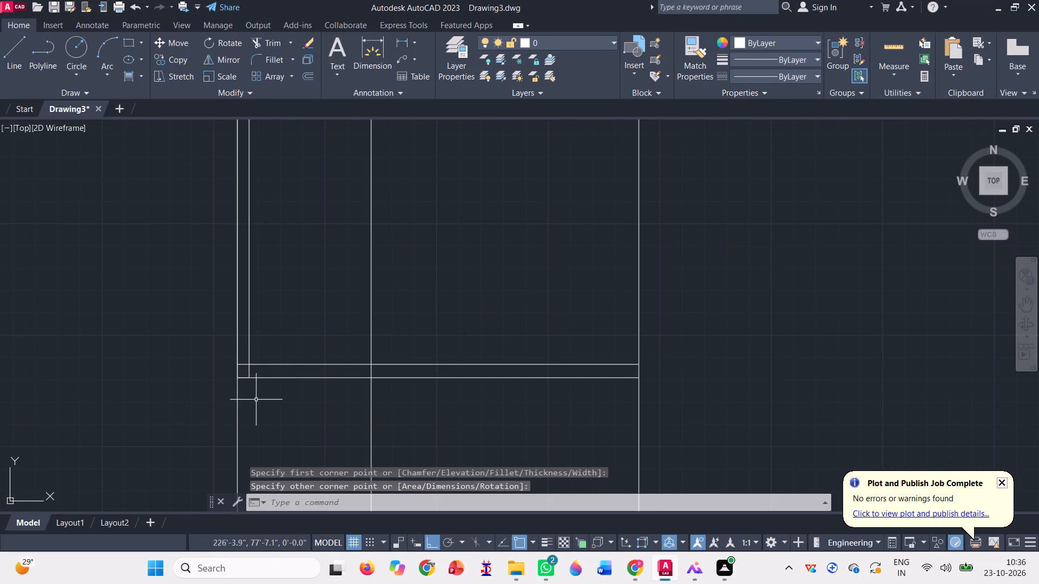
# Draw a full-width rectangle from the upper slab's top-left corner to the building's right edge, slightly below the slab's bottom line.
pyautogui.scroll(-2, 258, 401)
pyautogui.scroll(1, 313, 305)
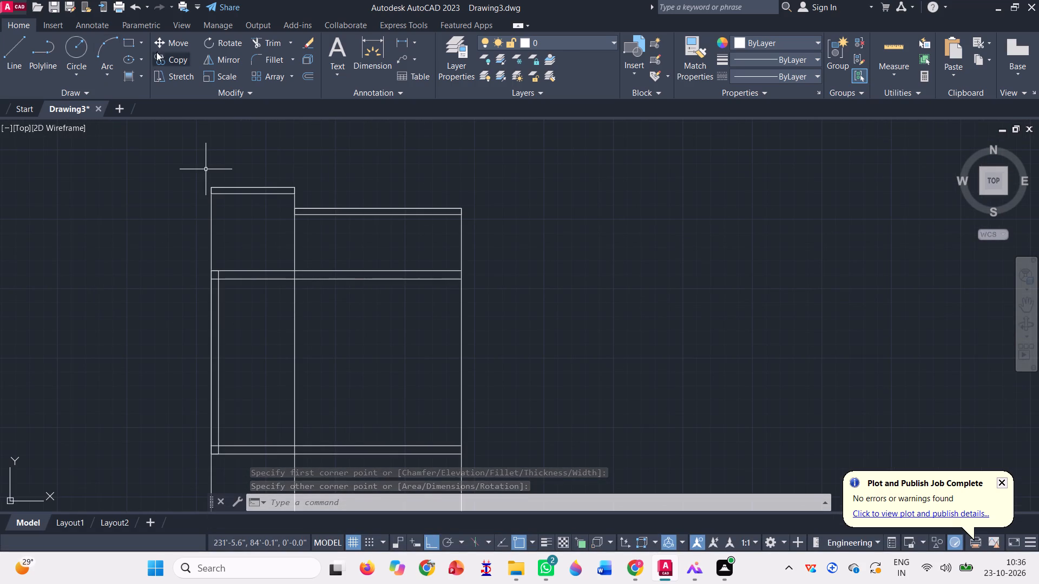
pyautogui.click(124, 44)
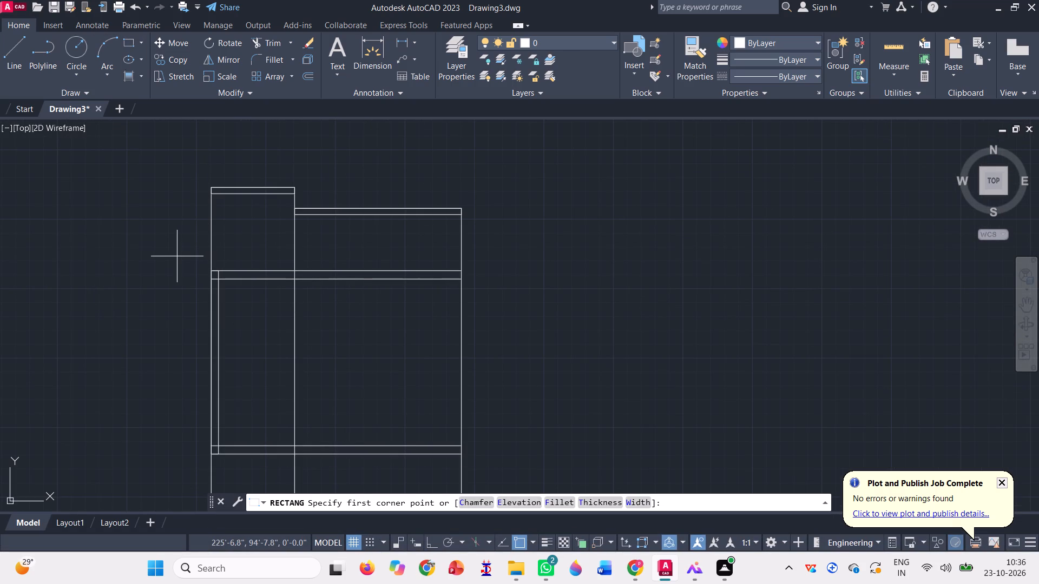
pyautogui.click(207, 269)
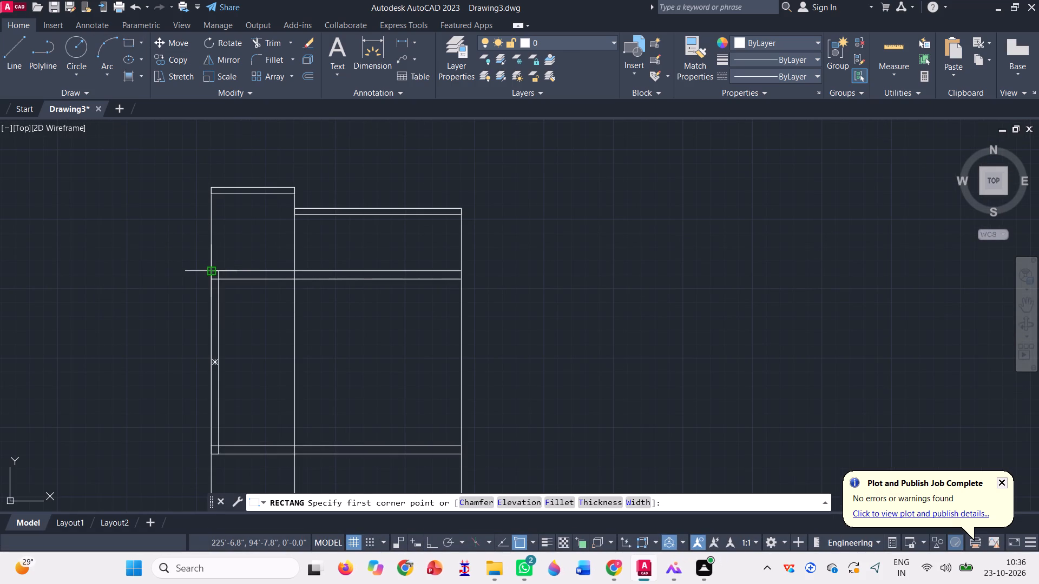
pyautogui.click(463, 288)
pyautogui.scroll(-2, 310, 249)
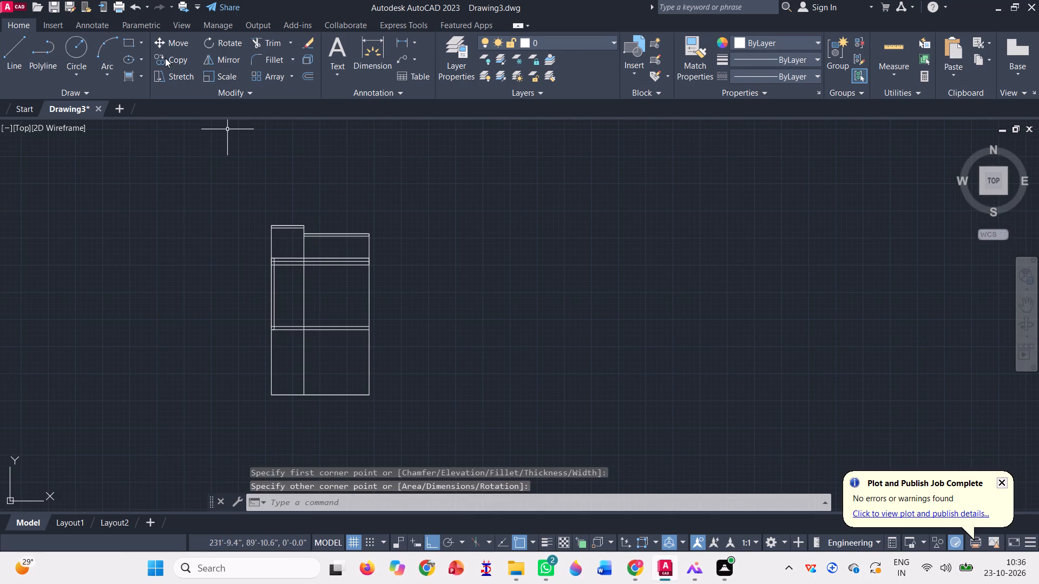
# Copy the deeper slab rectangle from its top-left corner to the lower slab's top-left corner.
pyautogui.click(166, 58)
pyautogui.scroll(2, 277, 270)
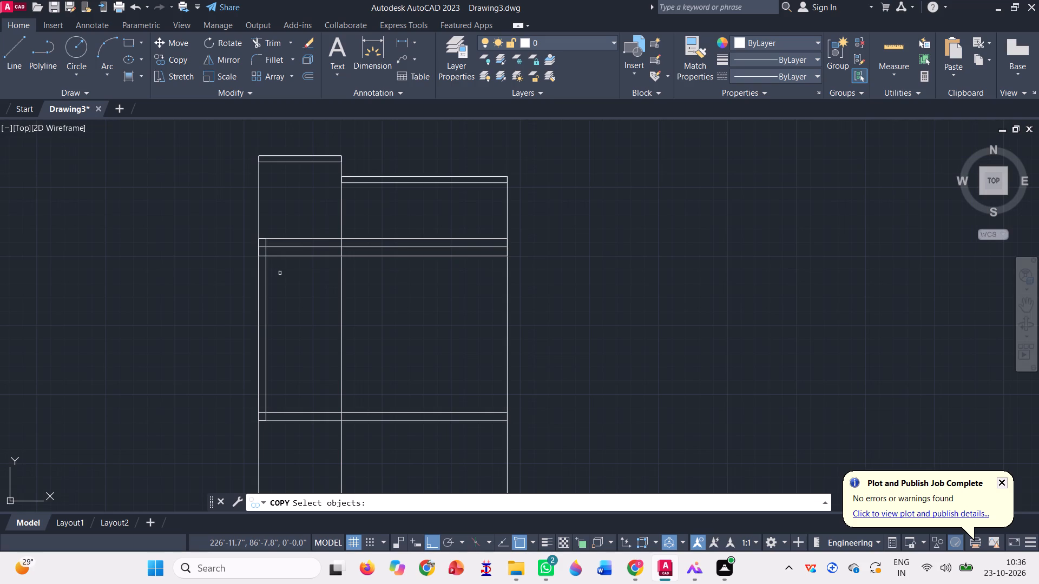
pyautogui.click(290, 257)
pyautogui.press('space')
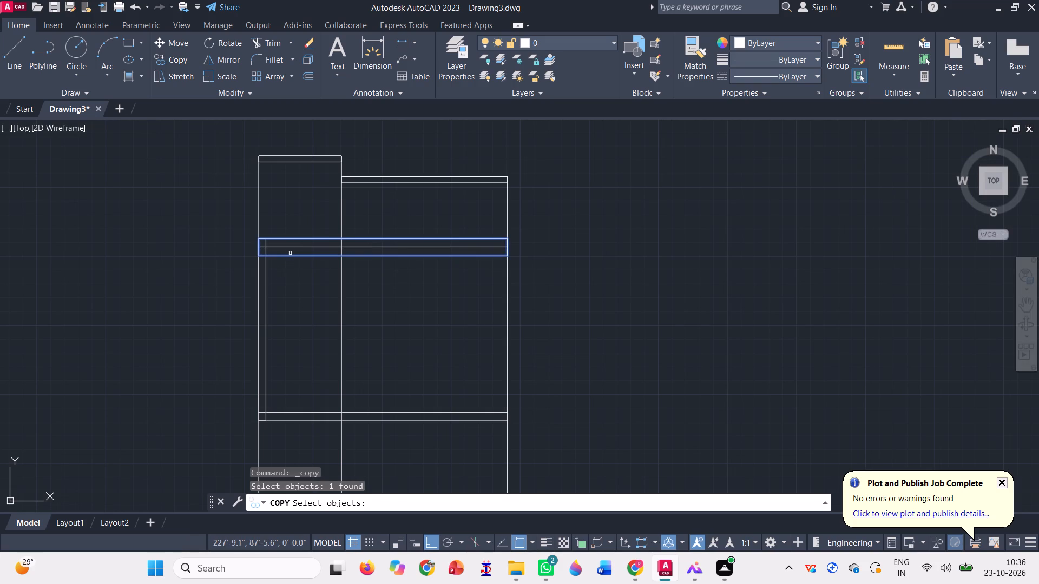
pyautogui.scroll(3, 251, 231)
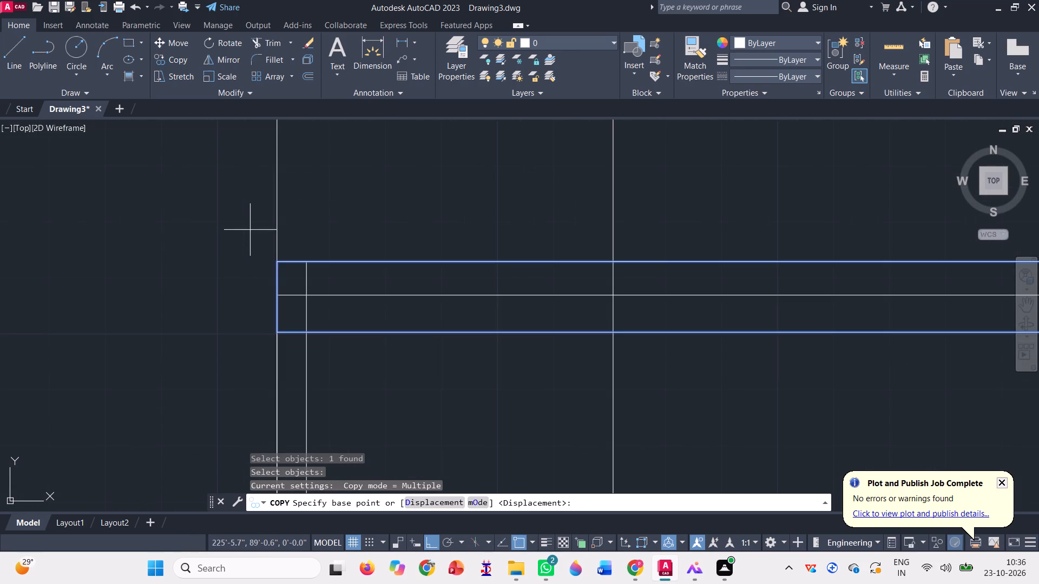
pyautogui.click(275, 261)
pyautogui.scroll(-3, 264, 220)
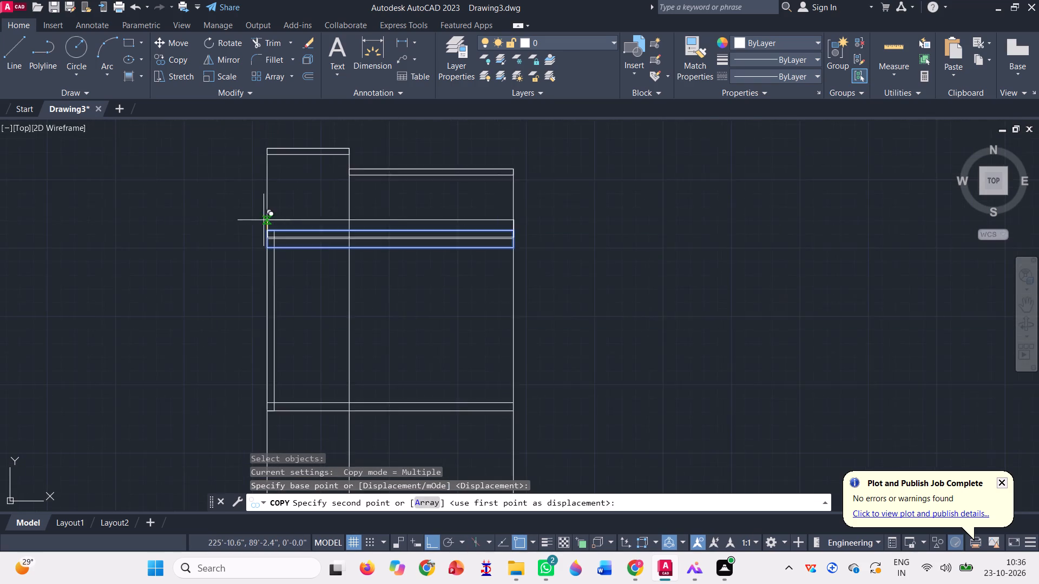
pyautogui.scroll(-1, 264, 220)
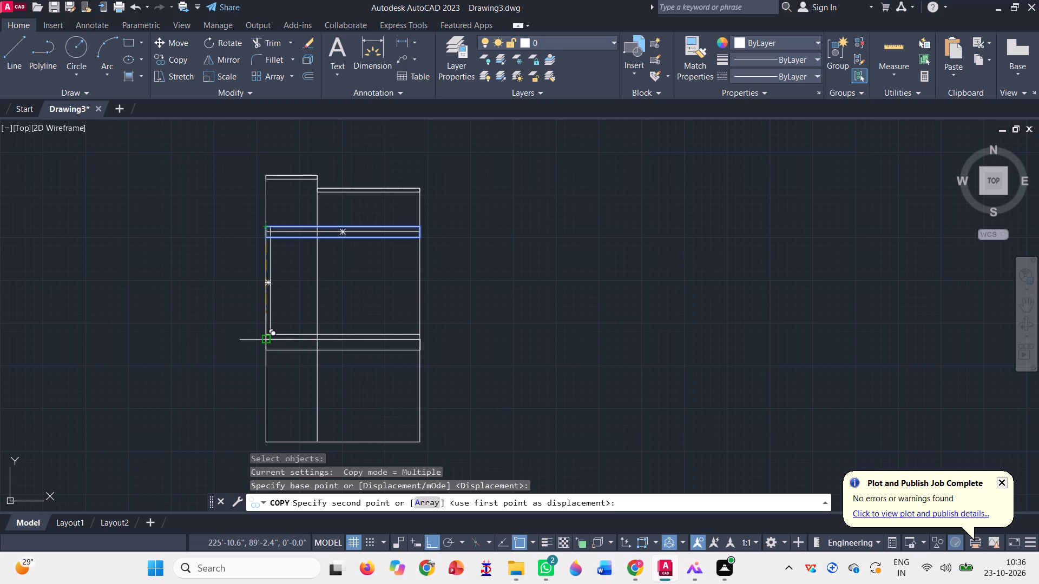
pyautogui.scroll(3, 264, 344)
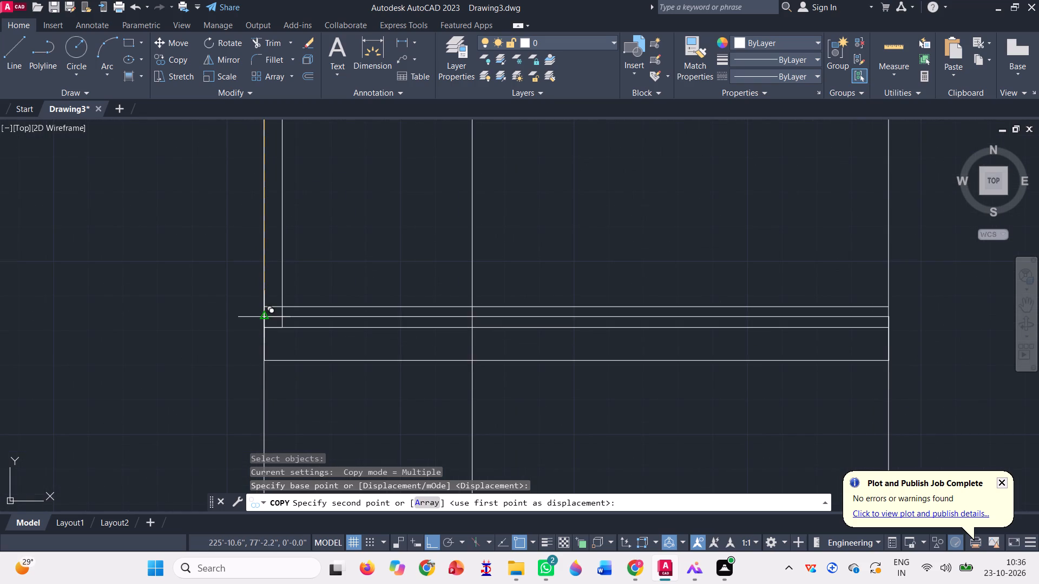
pyautogui.click(265, 309)
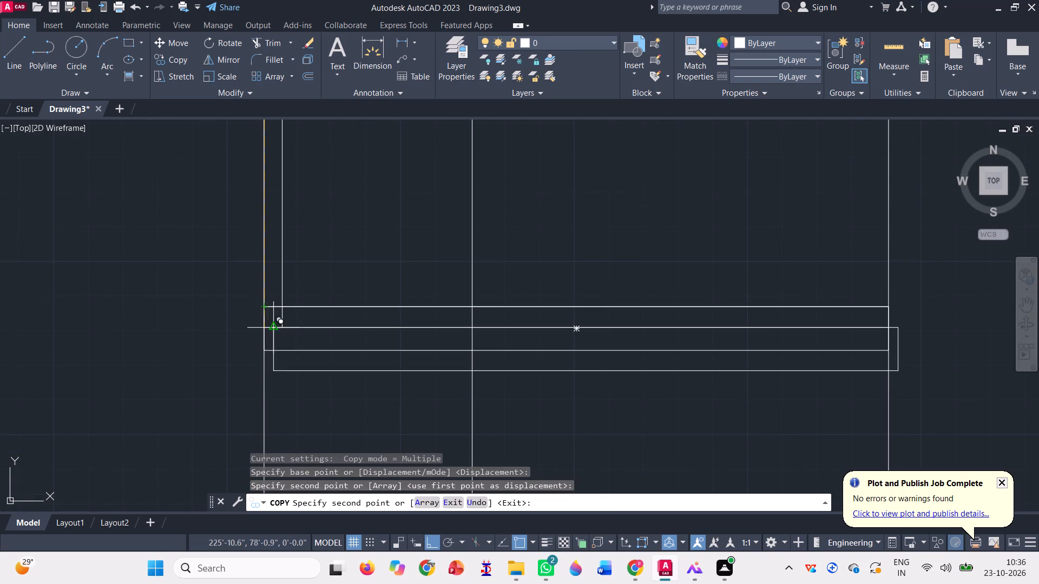
pyautogui.scroll(-3, 273, 328)
pyautogui.press('space')
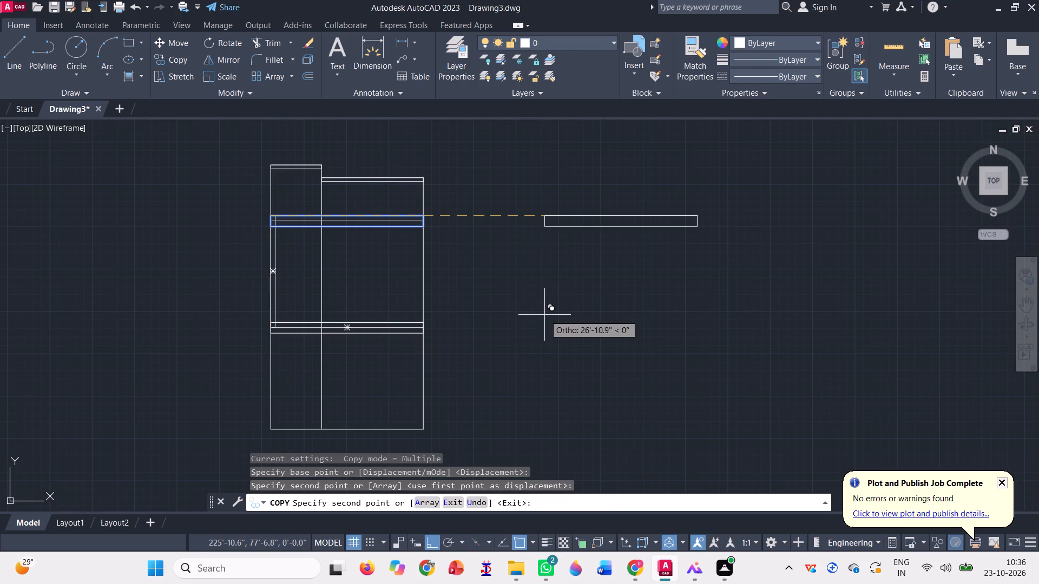
# Trim the divider, the old slab line and the narrow wall's overlapping bottom end out of the lower slab band.
pyautogui.click(259, 42)
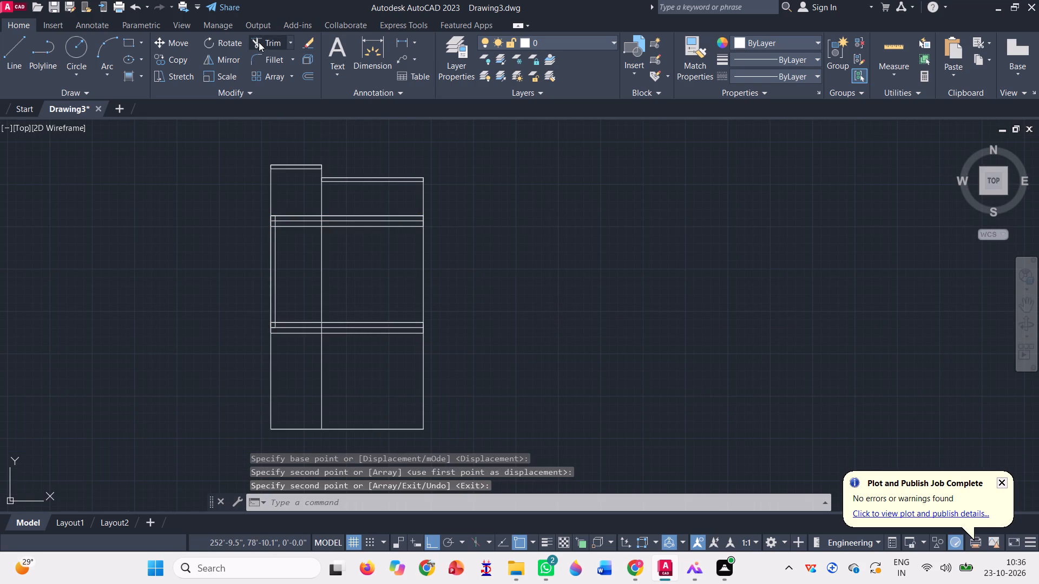
pyautogui.scroll(3, 364, 323)
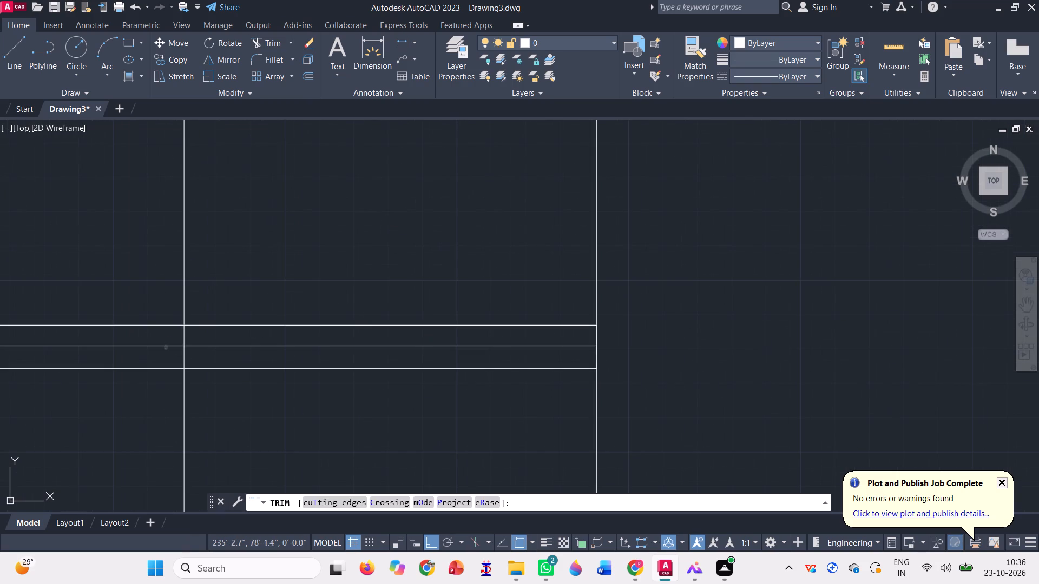
pyautogui.click(166, 348)
pyautogui.click(198, 340)
pyautogui.doubleClick(179, 346)
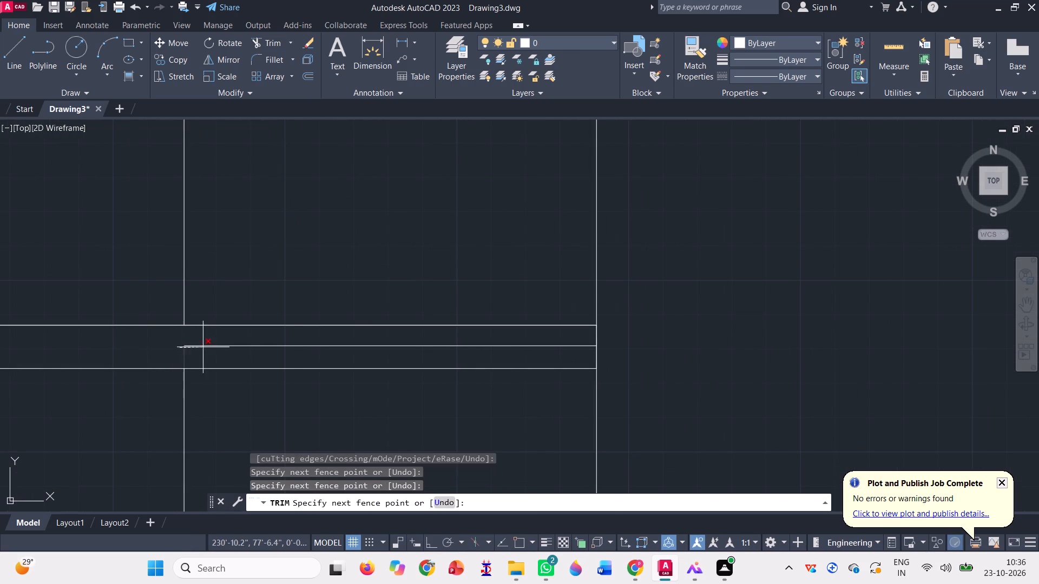
pyautogui.click(209, 345)
pyautogui.scroll(-2, 496, 336)
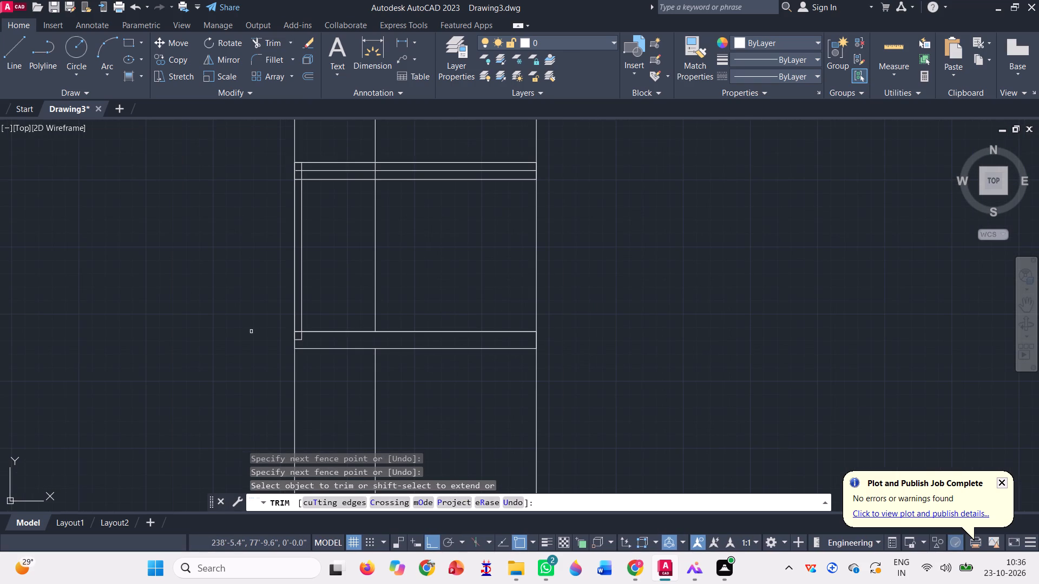
pyautogui.scroll(3, 302, 340)
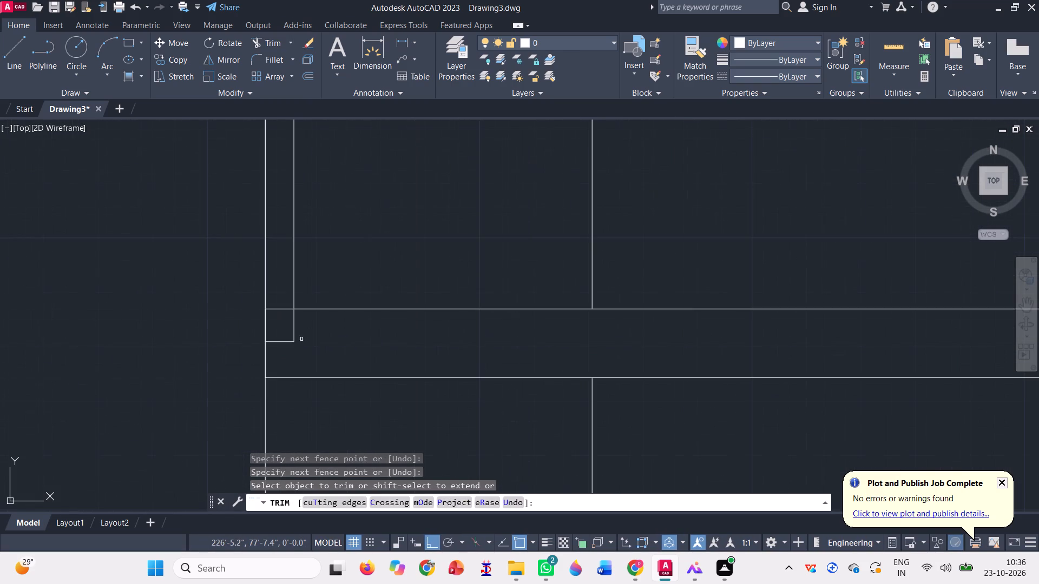
pyautogui.click(284, 301)
pyautogui.click(300, 342)
pyautogui.click(282, 342)
# Trim the overlapping slab and wall lines at the upper slab band's left end so the wall joins it cleanly.
pyautogui.scroll(-3, 289, 346)
pyautogui.scroll(4, 310, 150)
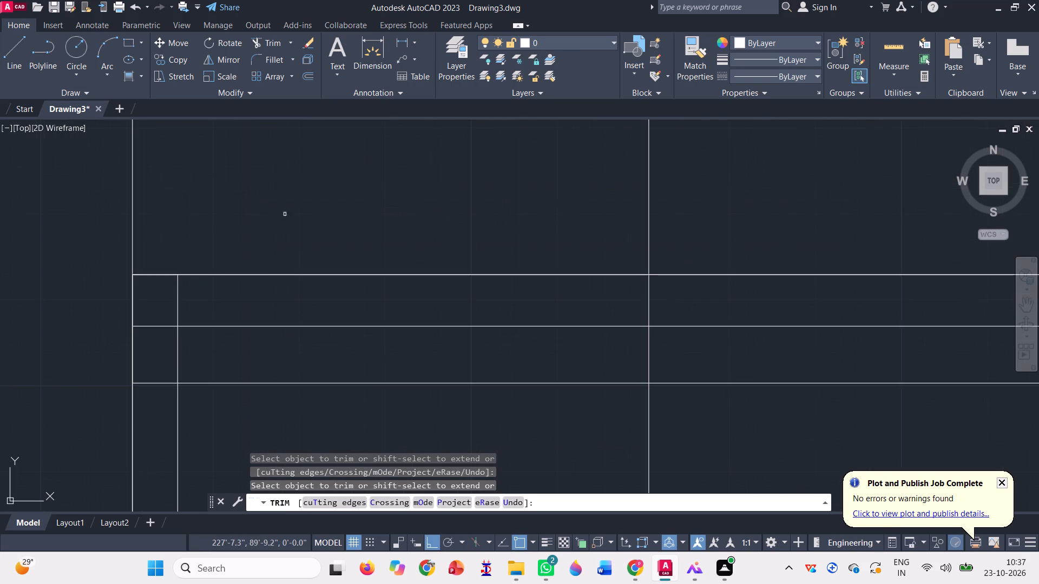
pyautogui.click(157, 390)
pyautogui.click(176, 298)
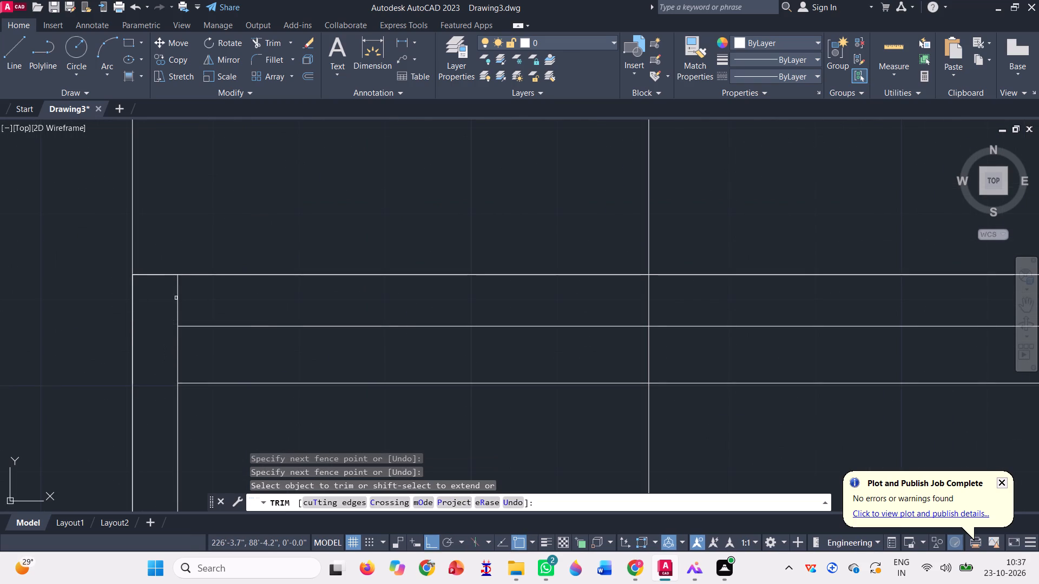
pyautogui.click(176, 311)
pyautogui.click(195, 346)
pyautogui.click(160, 341)
pyautogui.click(163, 333)
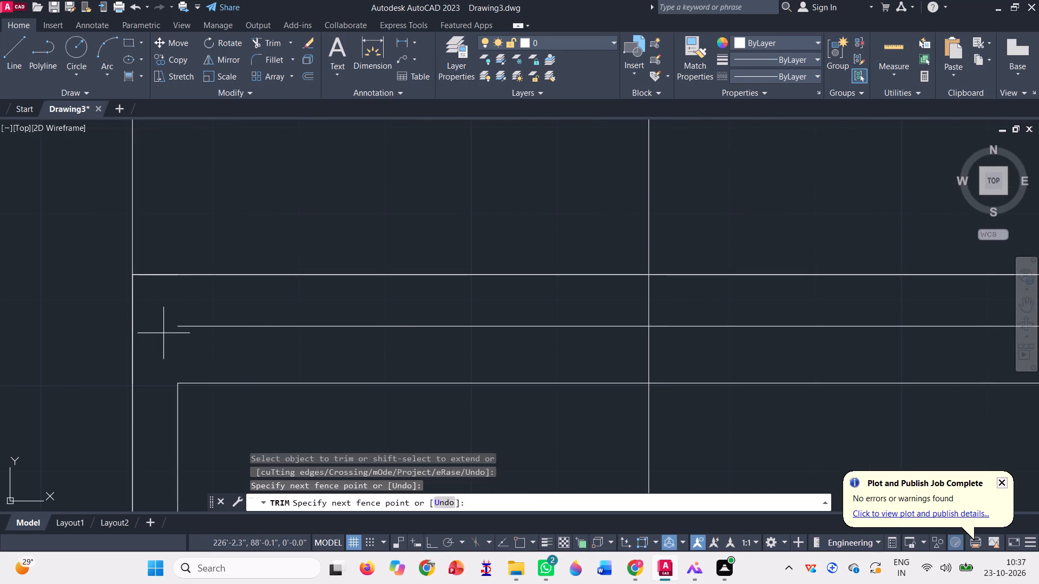
pyautogui.click(292, 293)
# Trim the vertical divider and the remaining old slab line out of the upper slab band.
pyautogui.scroll(-2, 306, 317)
pyautogui.scroll(3, 450, 324)
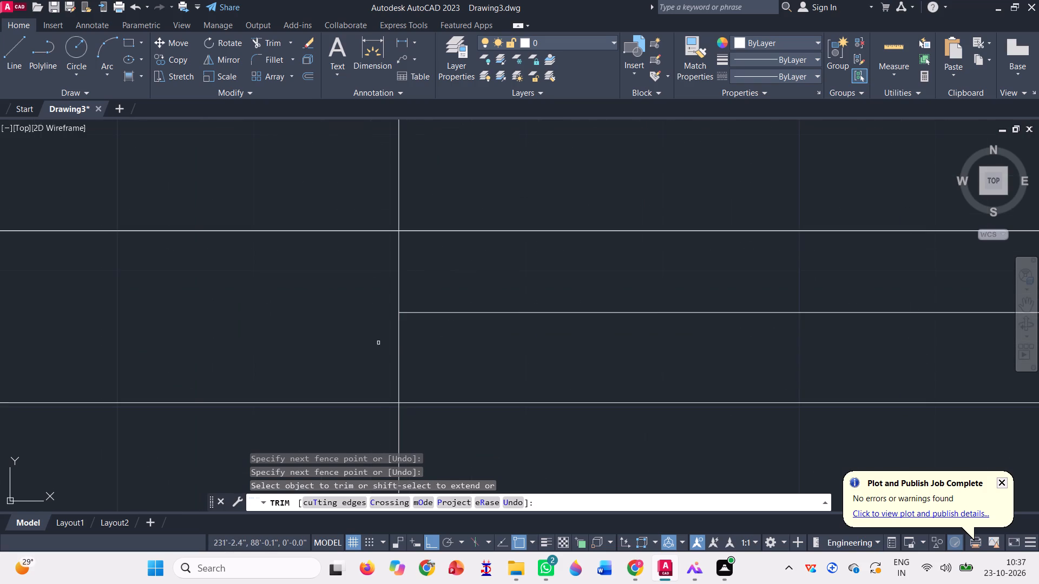
pyautogui.click(368, 360)
pyautogui.click(478, 286)
pyautogui.click(391, 293)
pyautogui.click(475, 291)
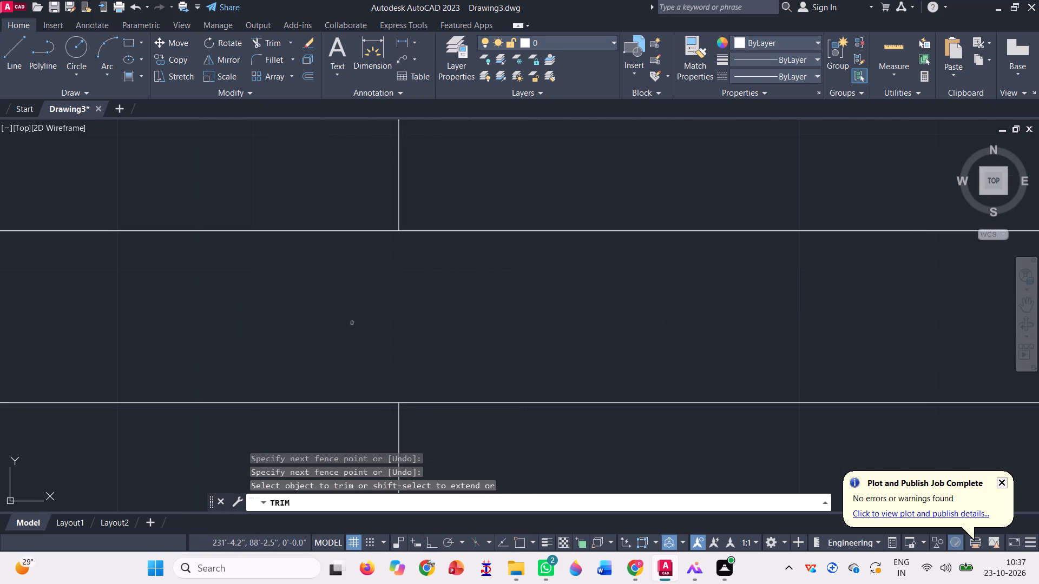
pyautogui.scroll(-4, 245, 319)
pyautogui.scroll(-1, 538, 309)
pyautogui.scroll(-1, 450, 232)
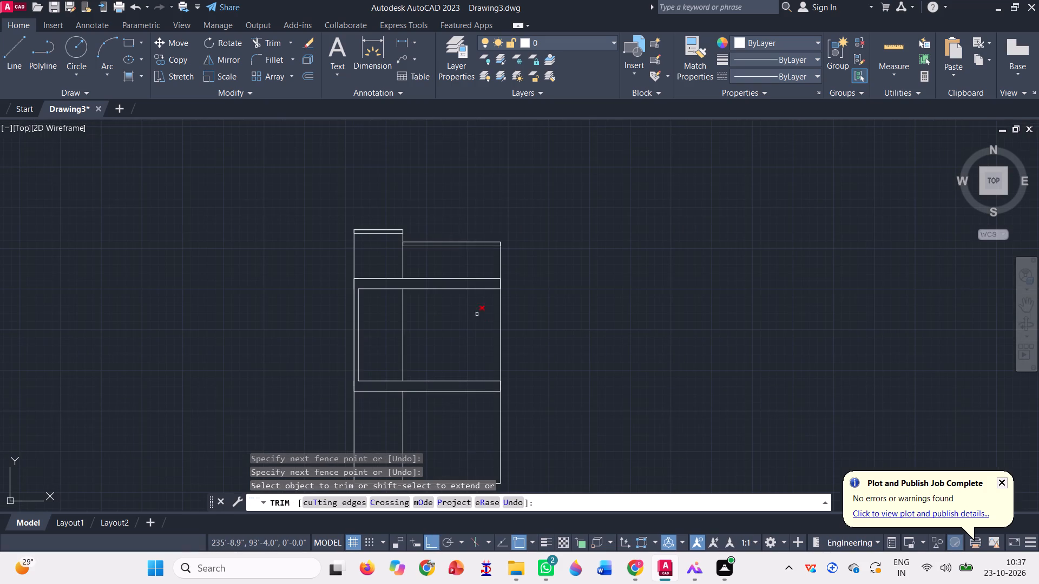
pyautogui.press('Escape')
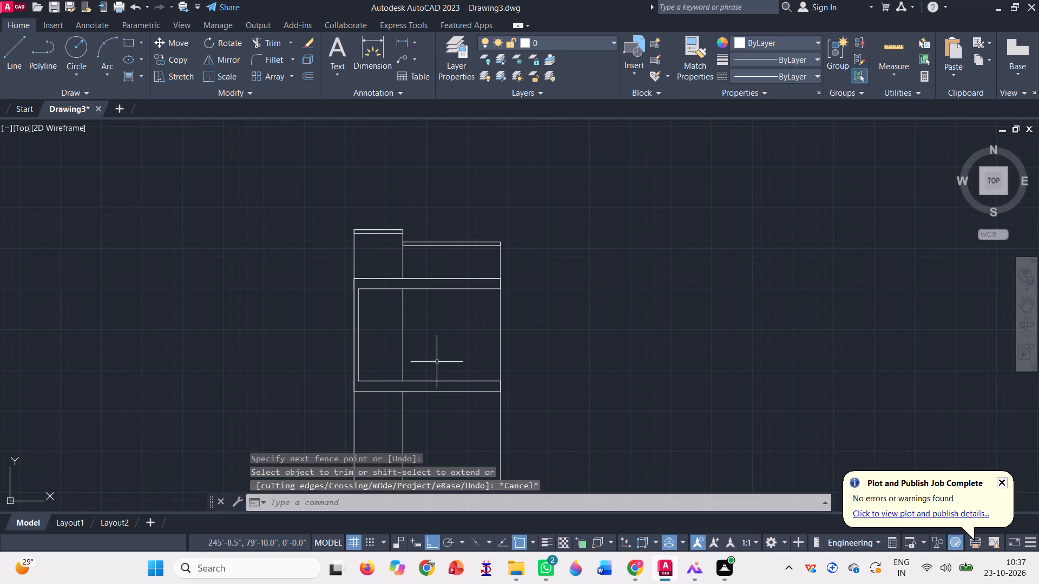
# Draw a tall narrow rectangle inside the upper storey's narrow bay, from just below the upper slab down to the lower slab's top line.
pyautogui.click(123, 39)
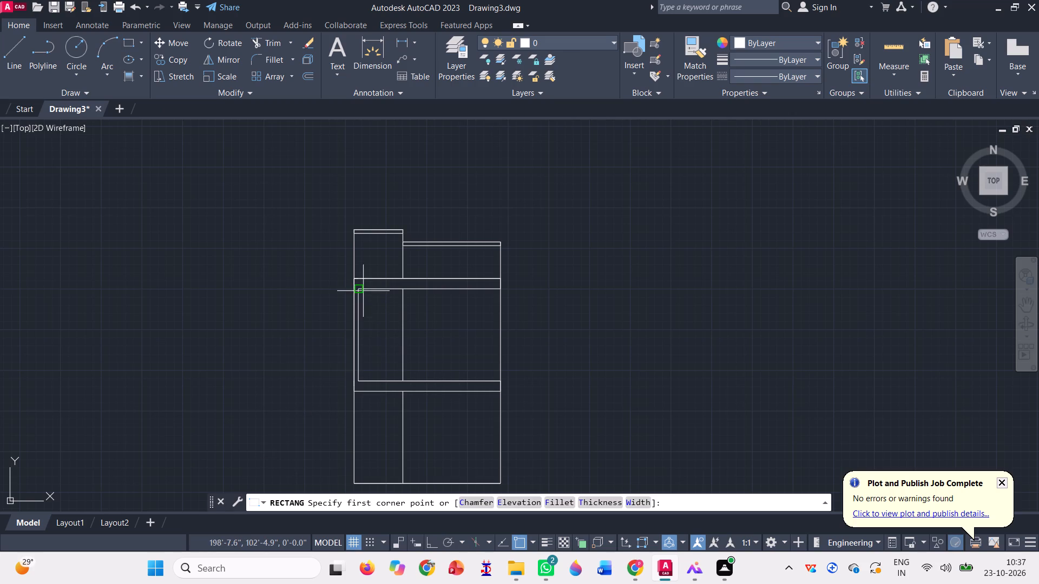
pyautogui.scroll(3, 363, 291)
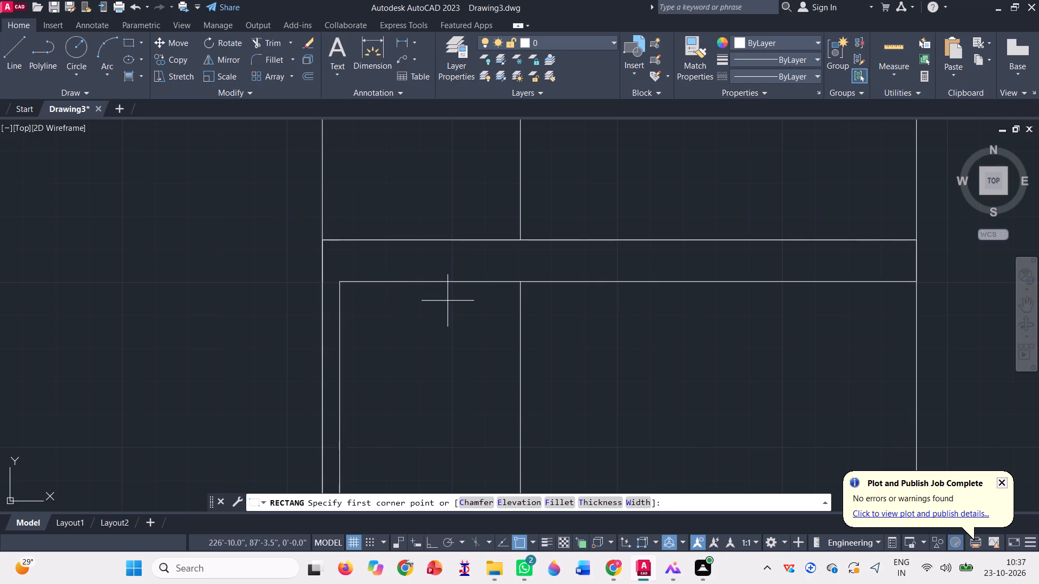
pyautogui.click(389, 289)
pyautogui.scroll(-2, 386, 288)
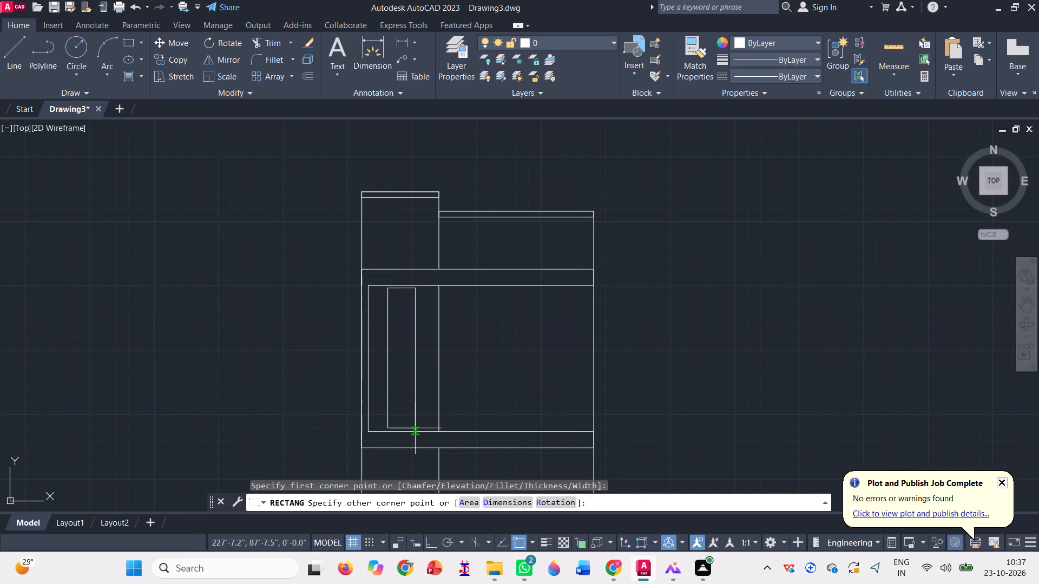
pyautogui.scroll(1, 416, 428)
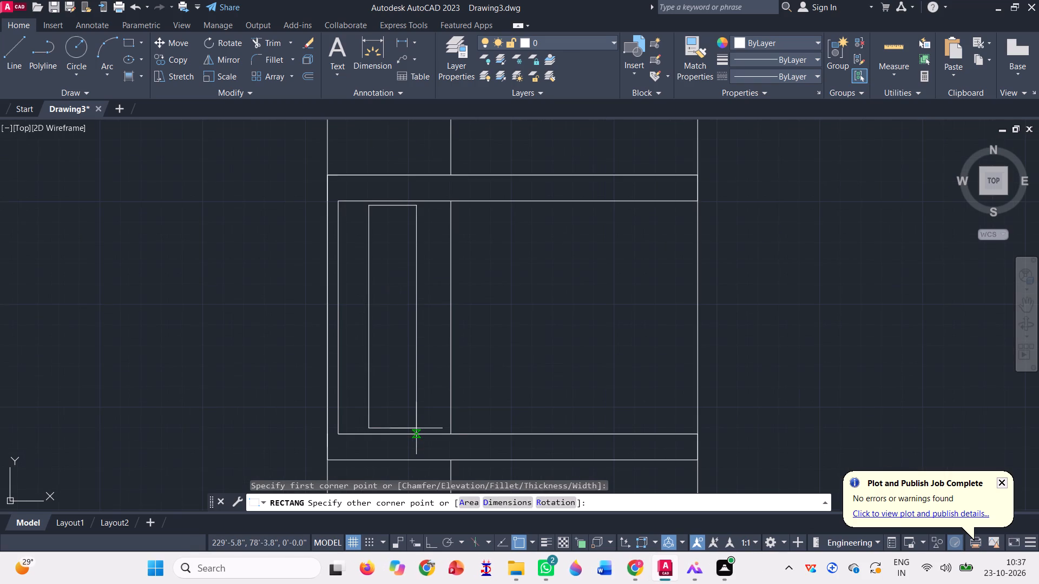
pyautogui.scroll(1, 416, 428)
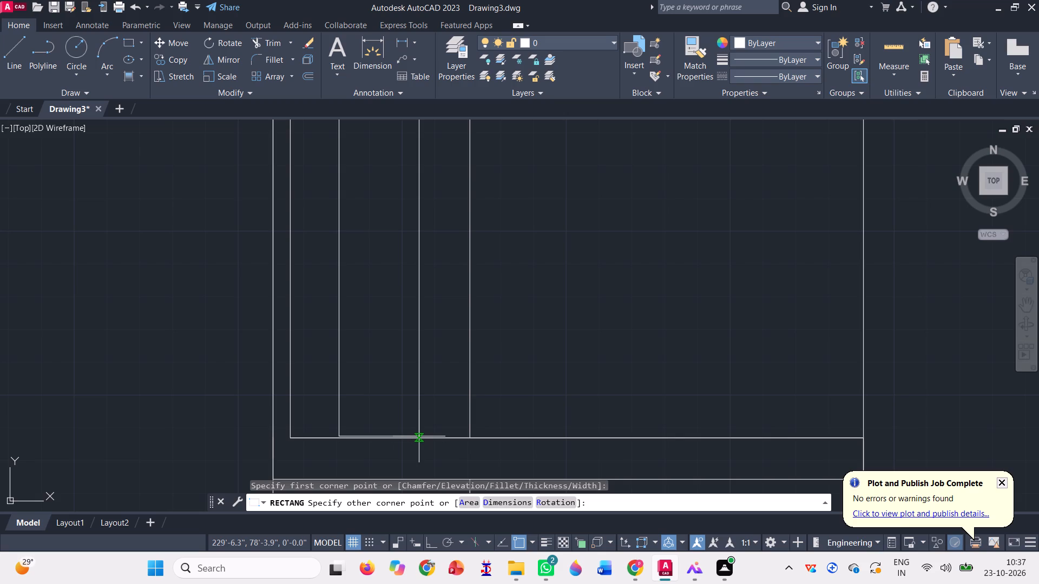
pyautogui.click(419, 437)
pyautogui.scroll(-2, 377, 436)
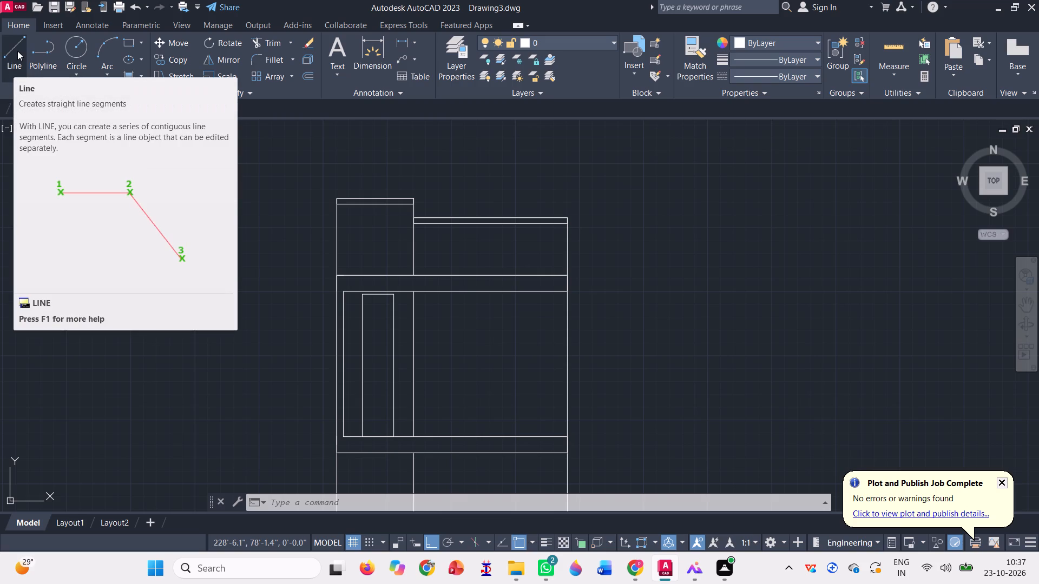
# Draw a vertical centre line in the narrow rectangle from its bottom edge's midpoint to its top edge.
pyautogui.click(15, 58)
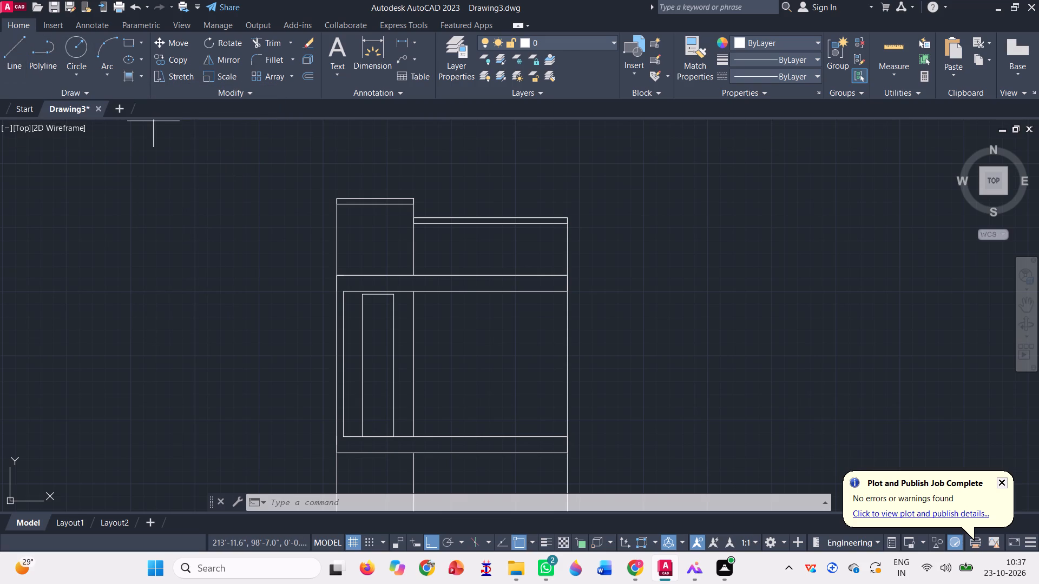
pyautogui.scroll(2, 371, 431)
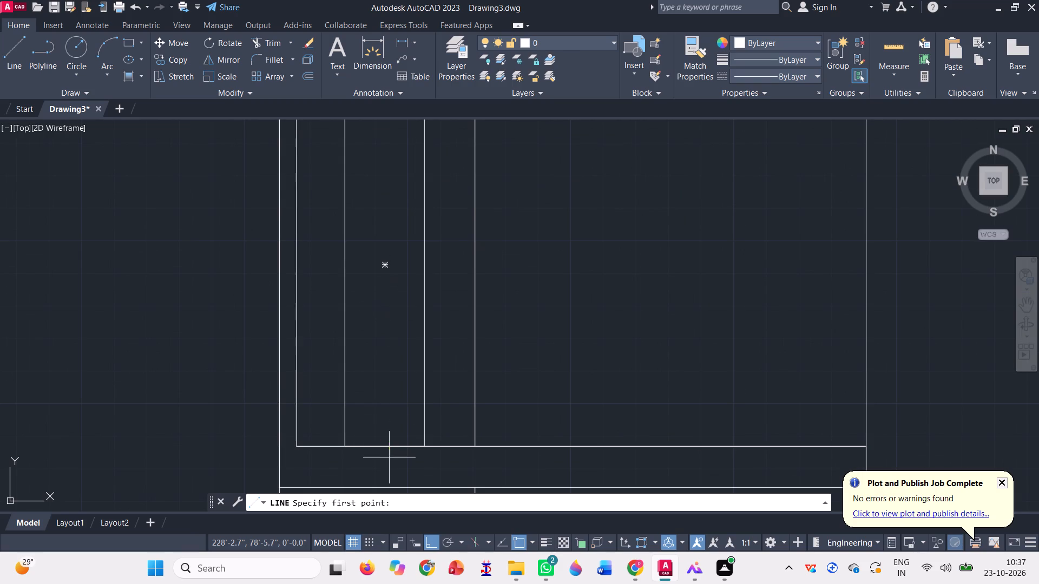
pyautogui.click(384, 447)
pyautogui.scroll(-1, 384, 447)
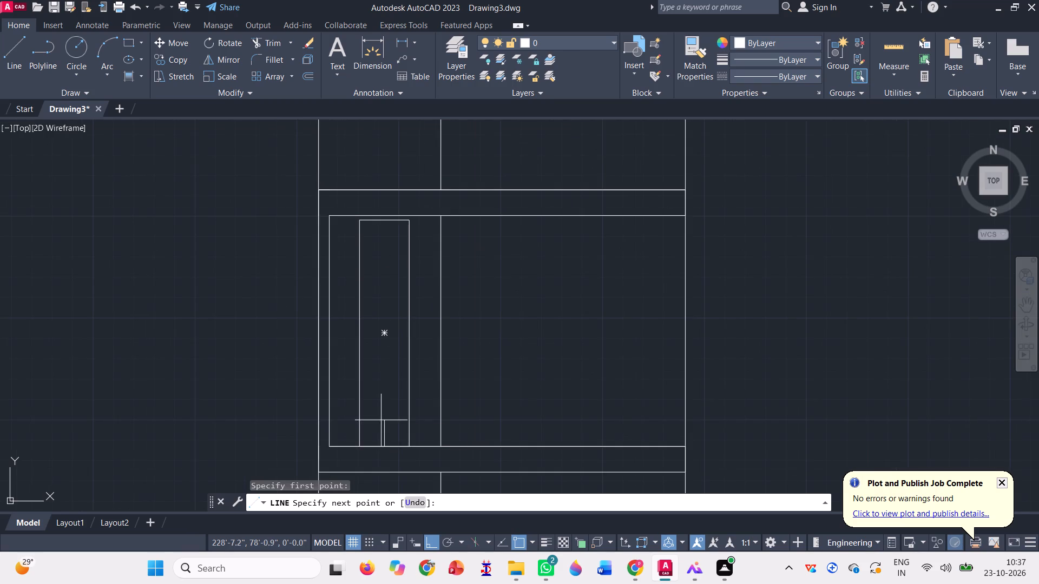
pyautogui.click(384, 219)
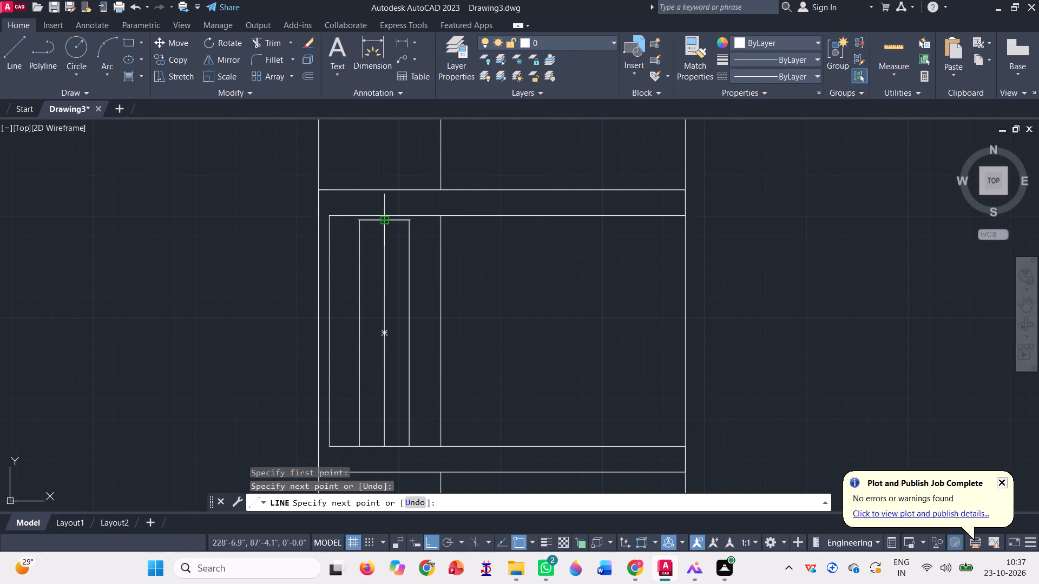
pyautogui.press('space')
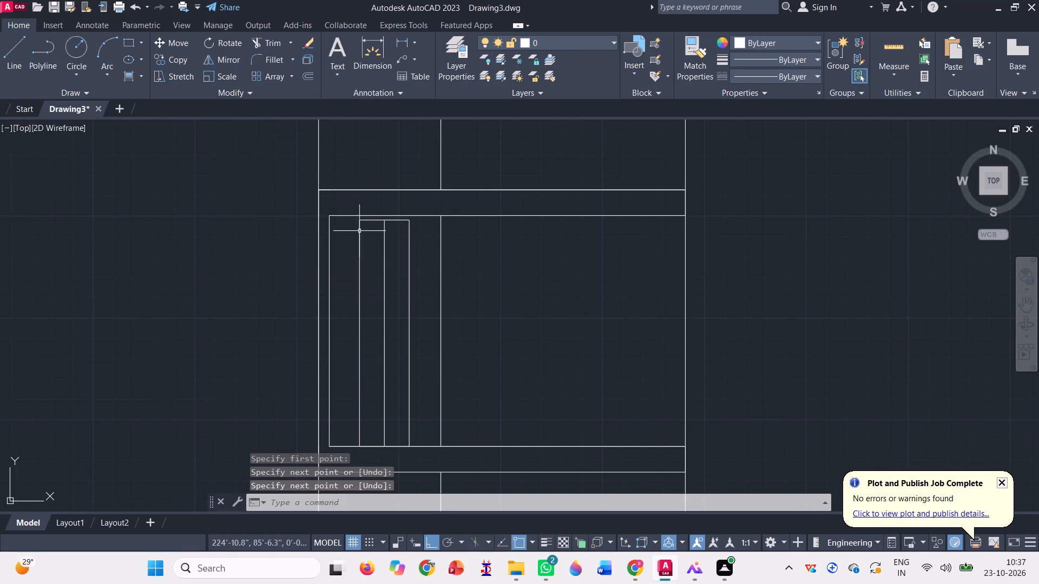
# Draw a helper line along the rectangle's top edge from its top-left corner to the centre line.
pyautogui.press('l')
pyautogui.press('Return')
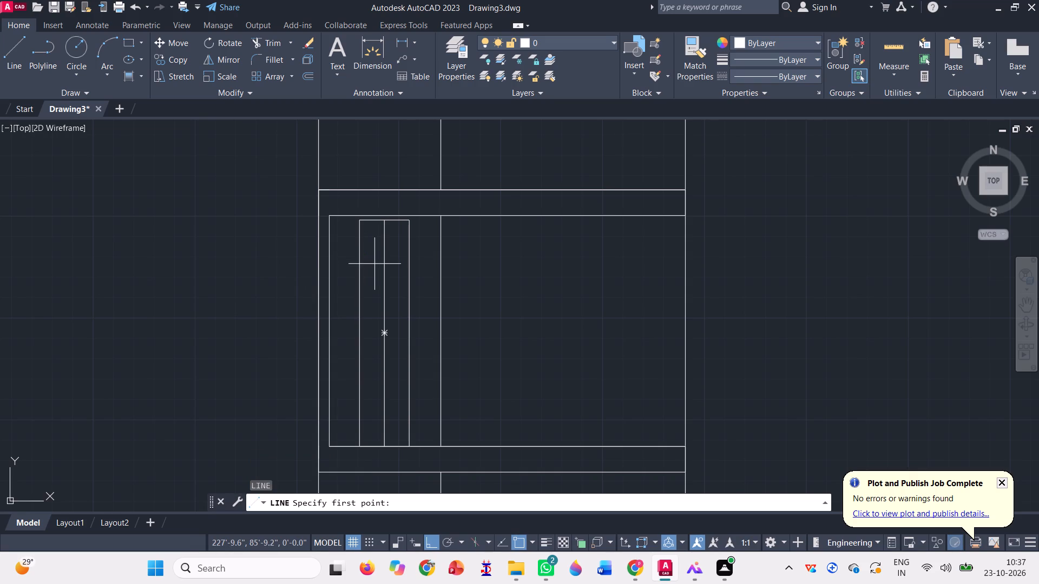
pyautogui.scroll(3, 358, 250)
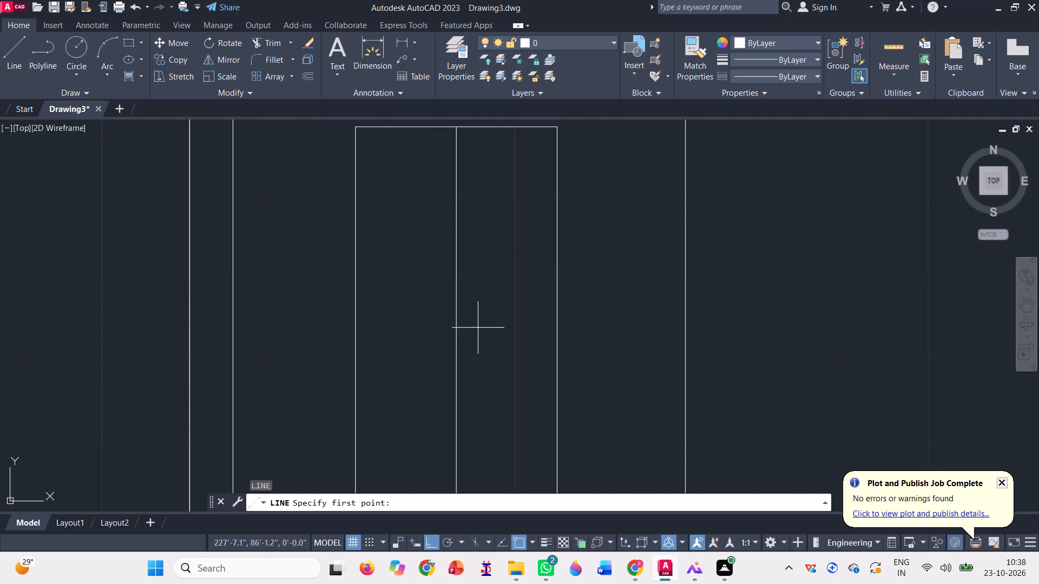
pyautogui.scroll(-1, 479, 327)
pyautogui.scroll(3, 417, 186)
pyautogui.click(348, 248)
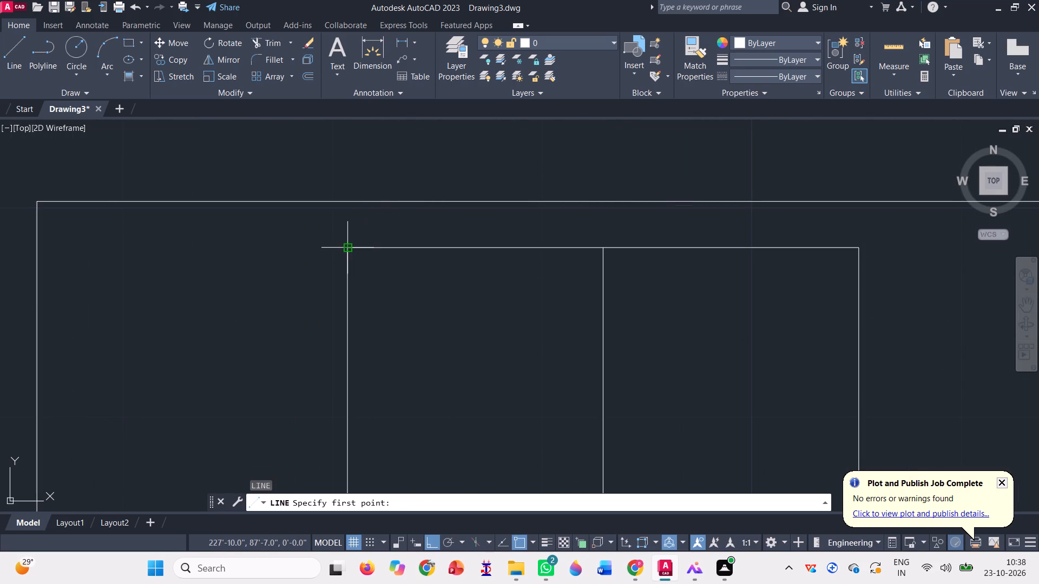
pyautogui.click(606, 249)
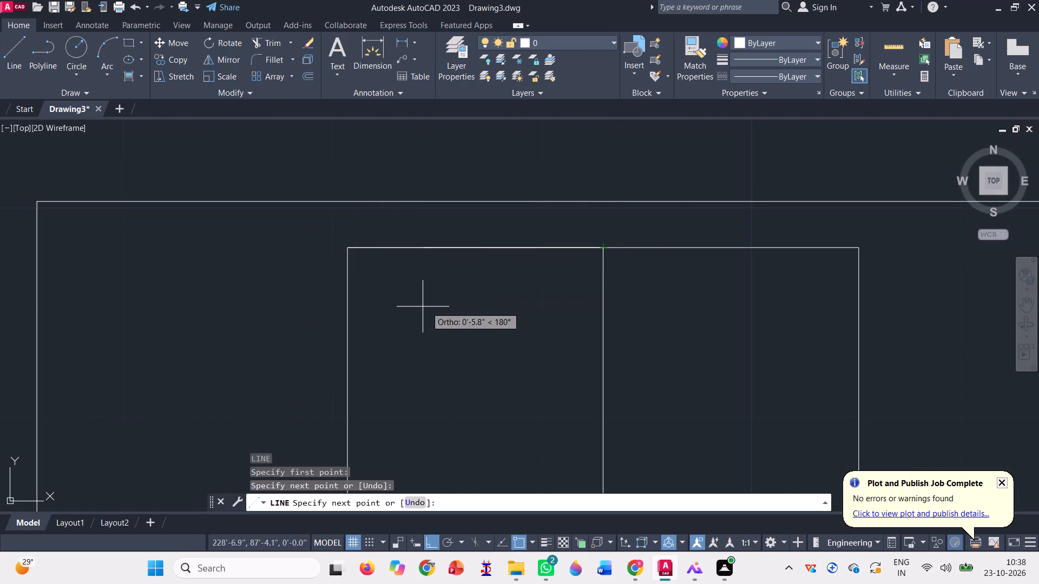
pyautogui.press('space')
# Copy the vertical centre line from its top end to the midpoint of the helper line.
pyautogui.click(166, 54)
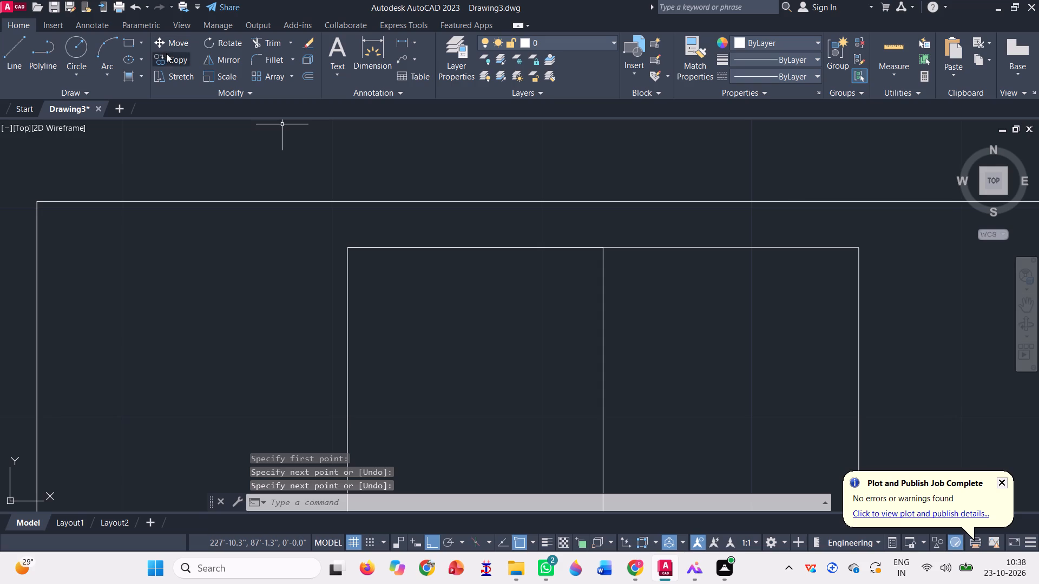
pyautogui.click(603, 347)
pyautogui.press('space')
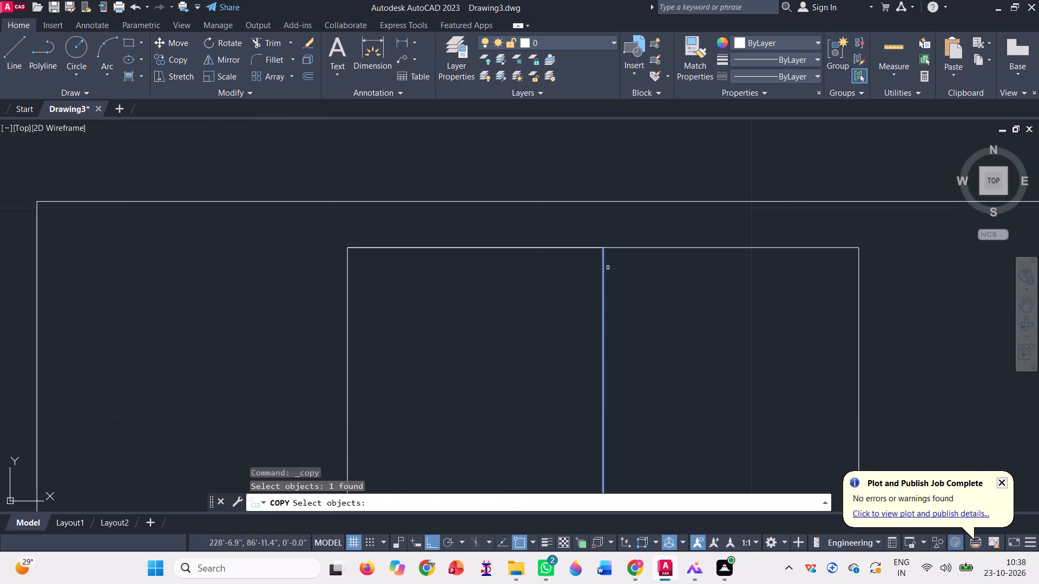
pyautogui.click(607, 243)
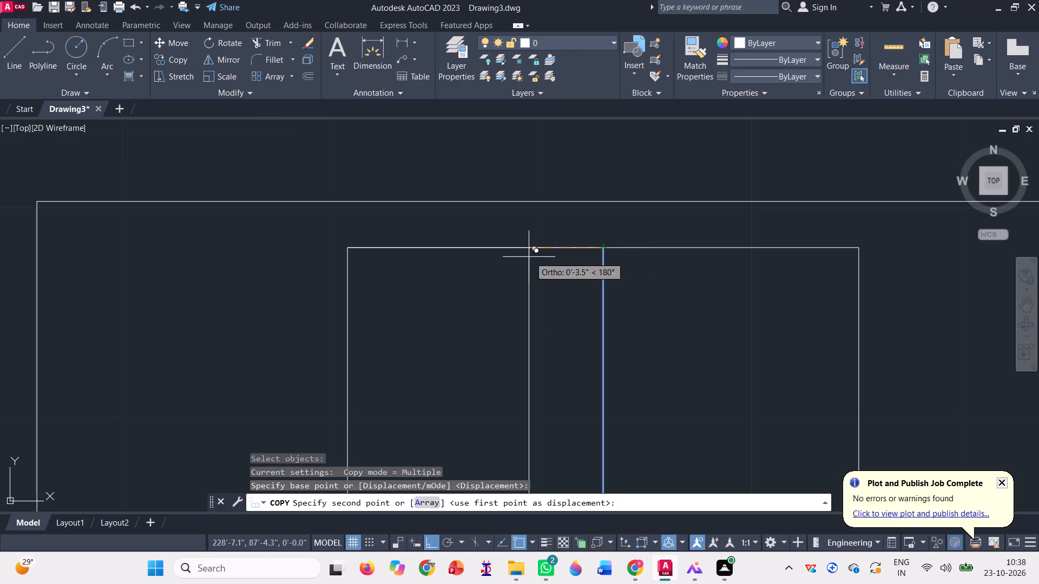
pyautogui.click(476, 249)
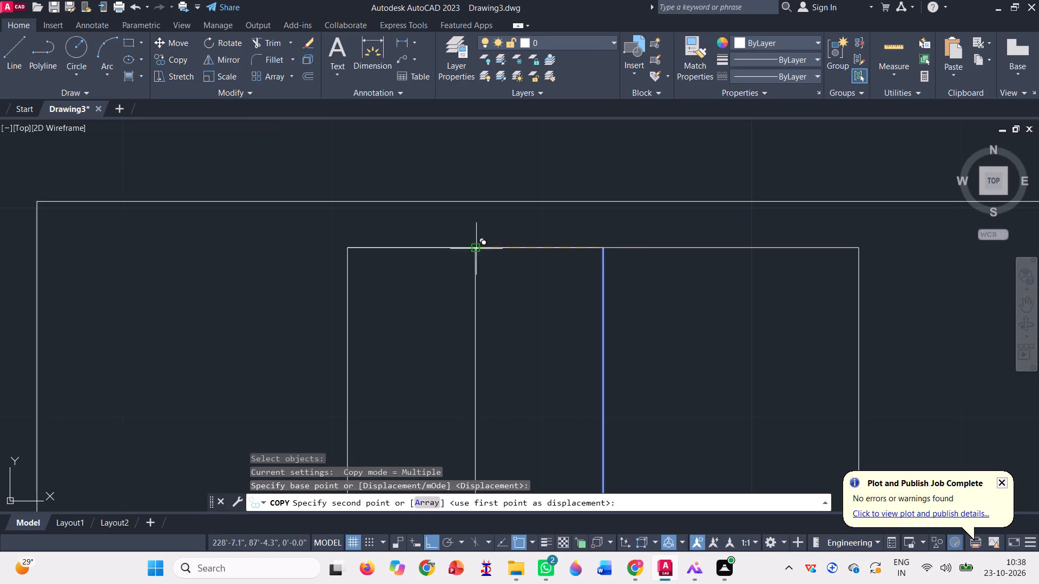
pyautogui.press('space')
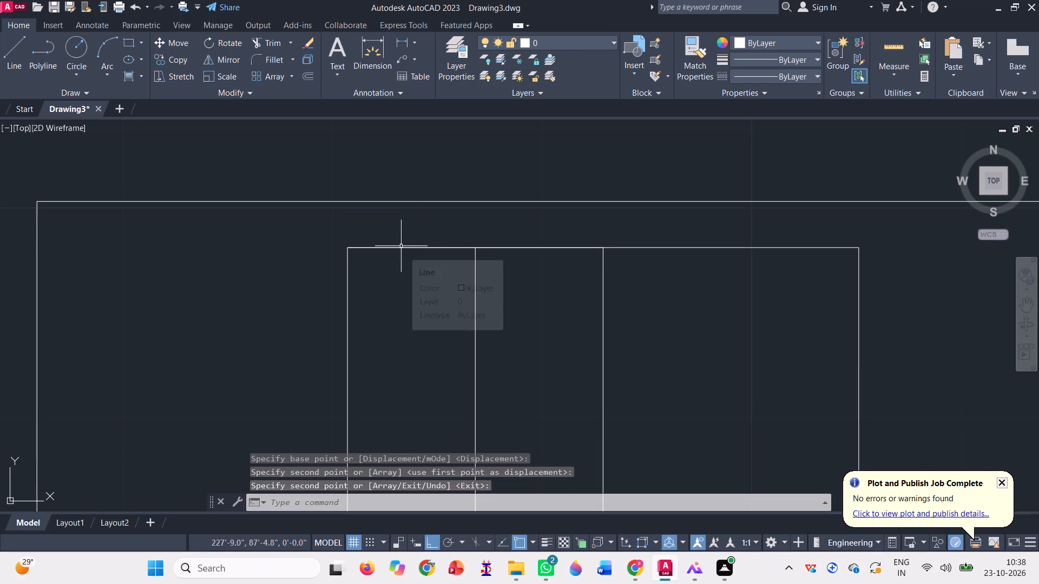
# Erase the helper line from the rectangle's top edge.
pyautogui.click(410, 250)
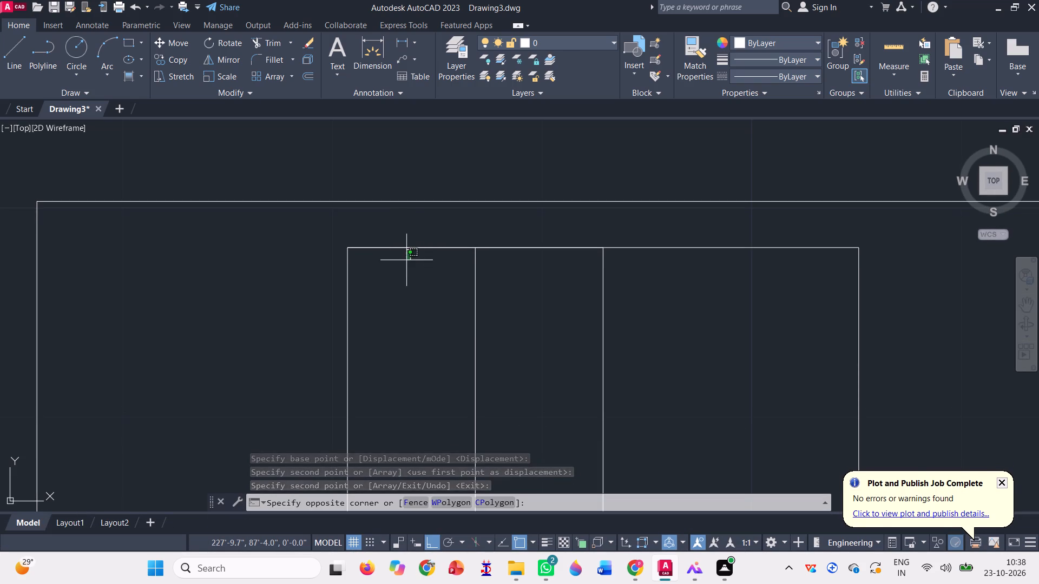
pyautogui.click(406, 260)
pyautogui.click(400, 248)
pyautogui.press('Delete')
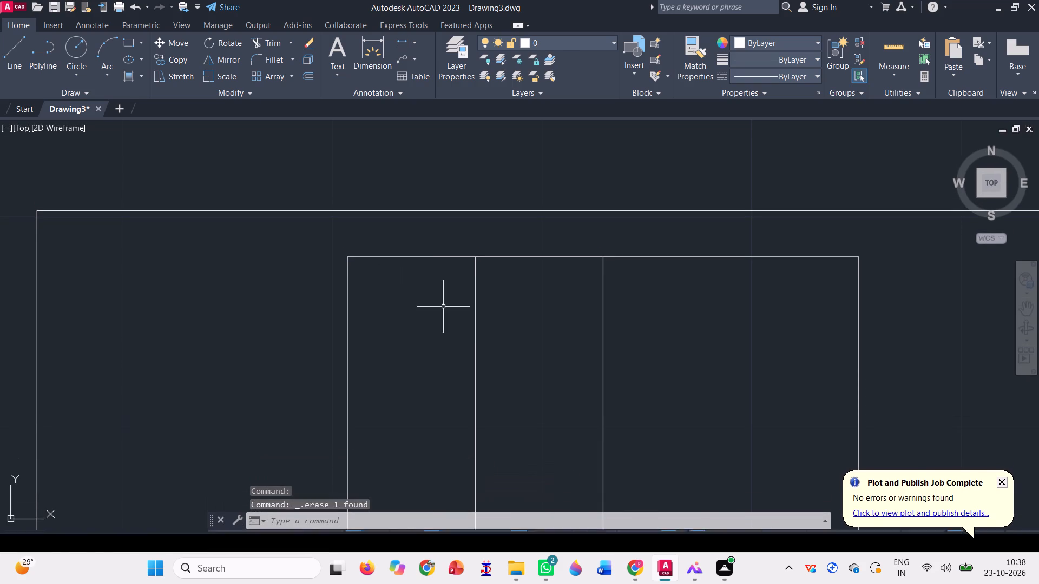
# Mirror the copied vertical line about the rectangle's centre line, keeping the source line.
pyautogui.click(212, 59)
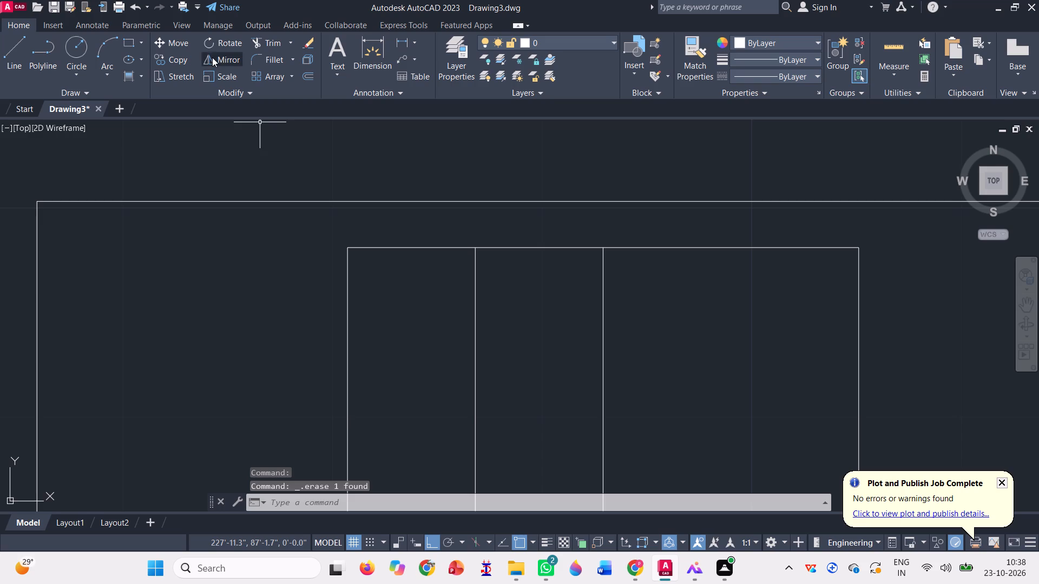
pyautogui.click(483, 322)
pyautogui.click(445, 298)
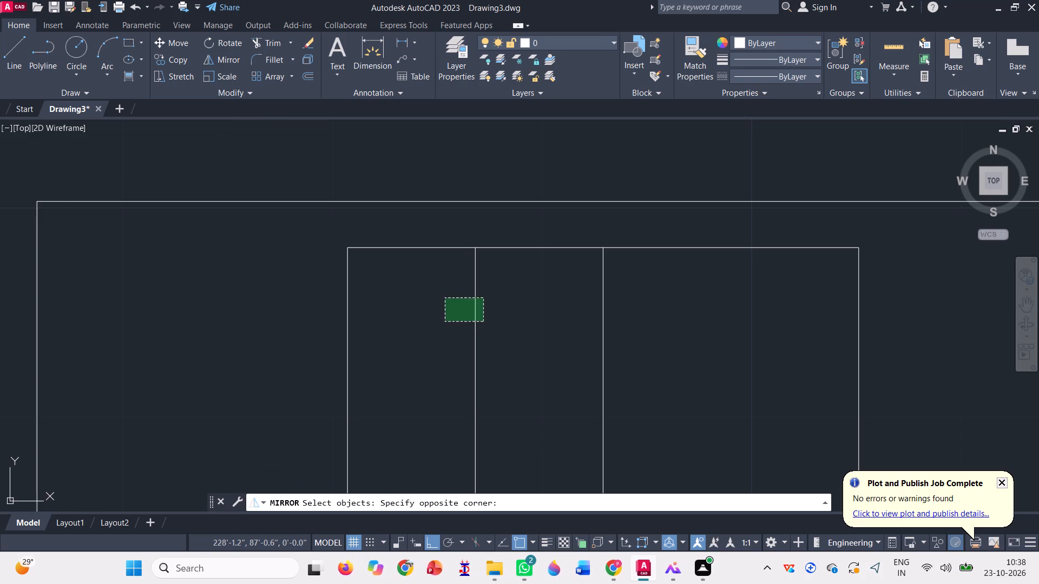
pyautogui.press('space')
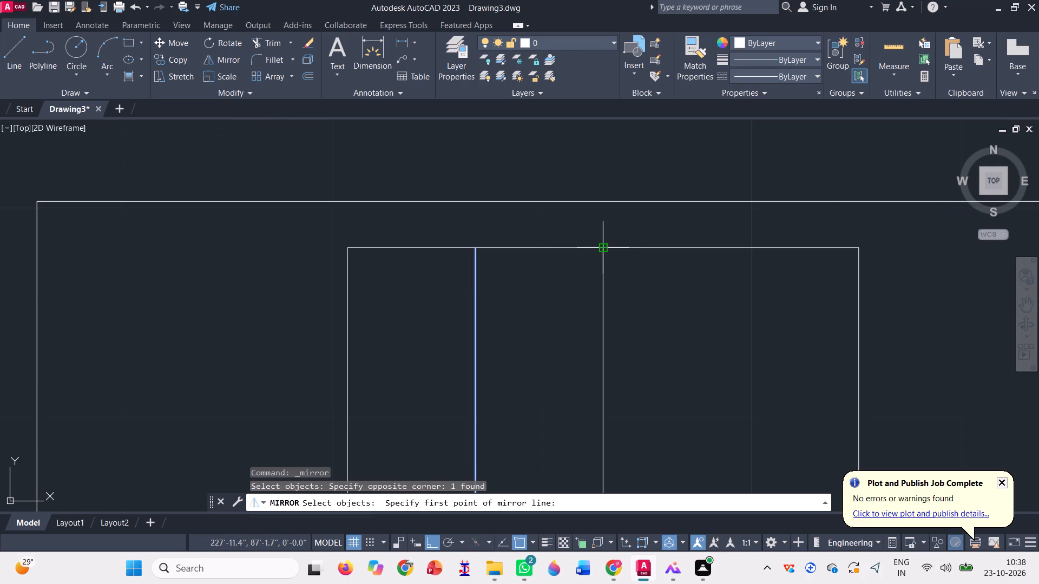
pyautogui.click(606, 248)
pyautogui.click(592, 176)
pyautogui.scroll(-1, 564, 228)
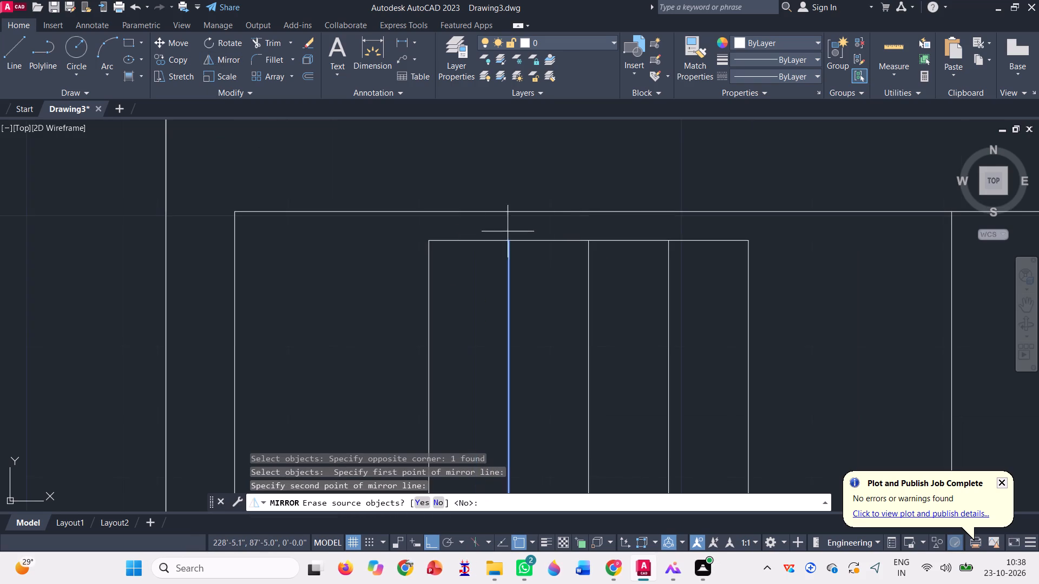
pyautogui.scroll(-1, 456, 233)
pyautogui.scroll(-1, 312, 250)
pyautogui.click(165, 284)
pyautogui.press('space')
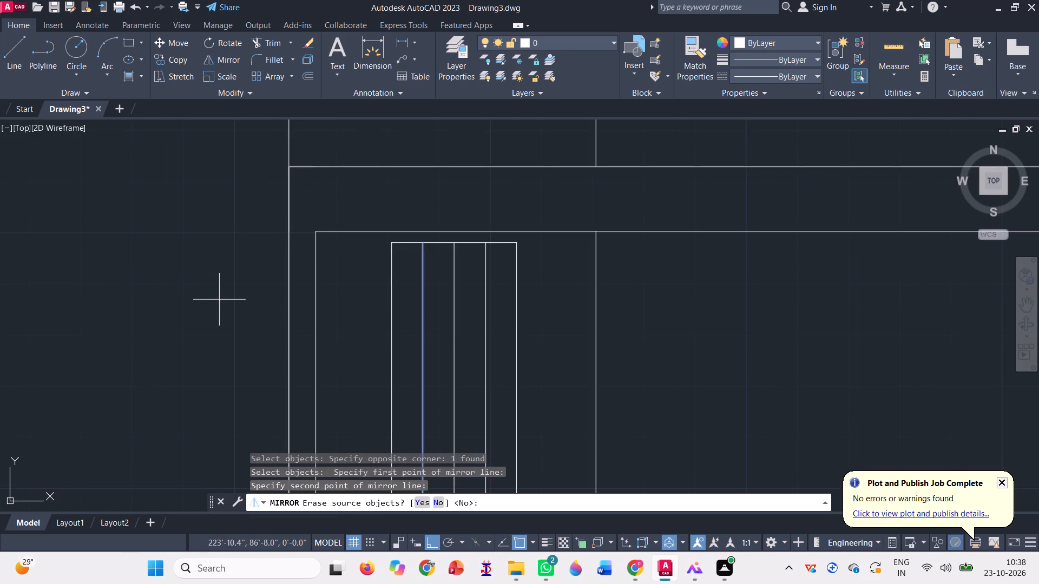
# Draw a horizontal line across the narrow rectangle at mid-height, between the midpoints of its two long sides.
pyautogui.scroll(-1, 372, 290)
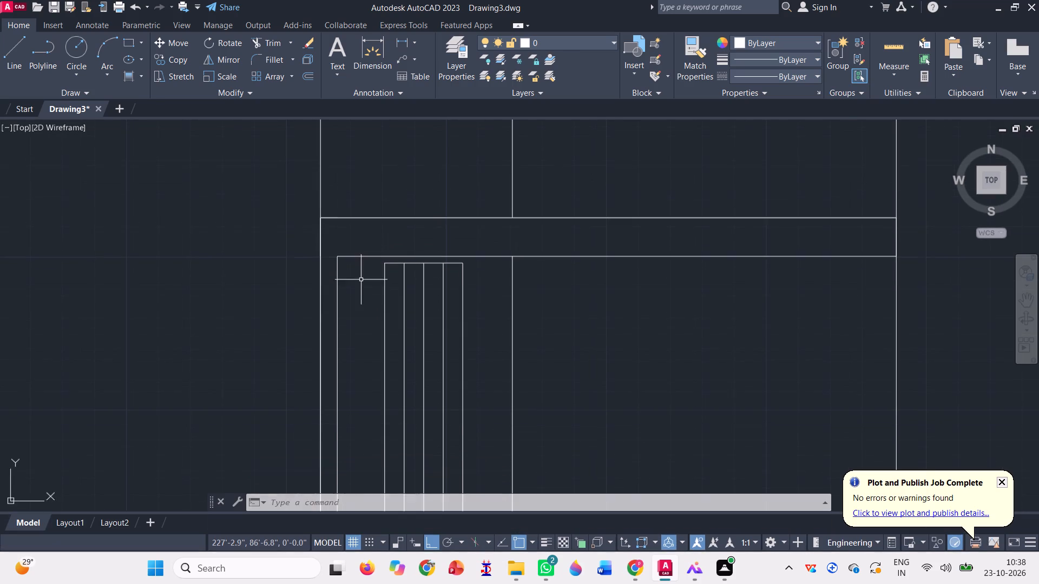
pyautogui.click(9, 62)
pyautogui.scroll(-1, 316, 306)
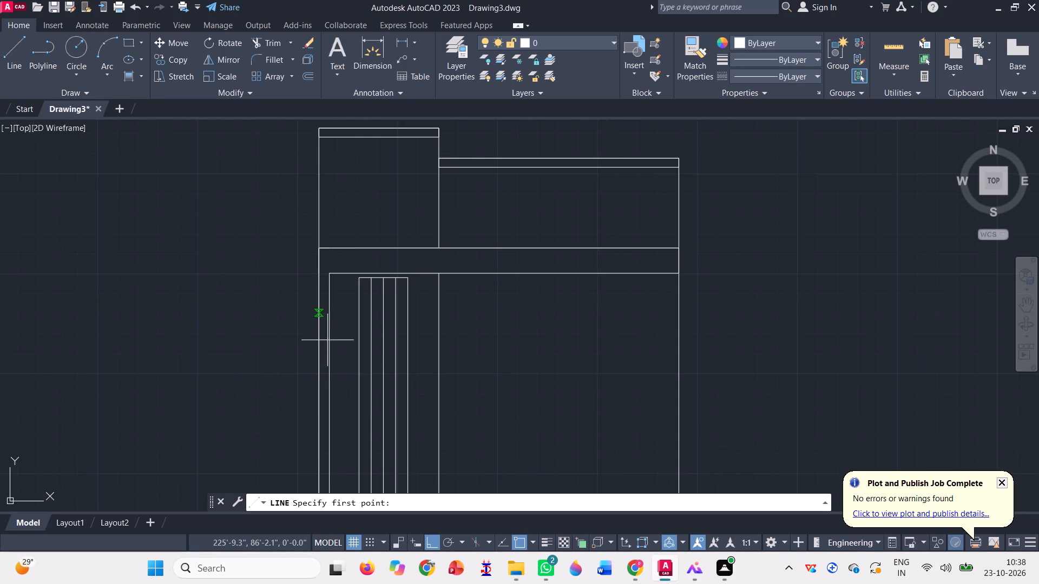
pyautogui.scroll(-1, 358, 274)
pyautogui.scroll(3, 364, 357)
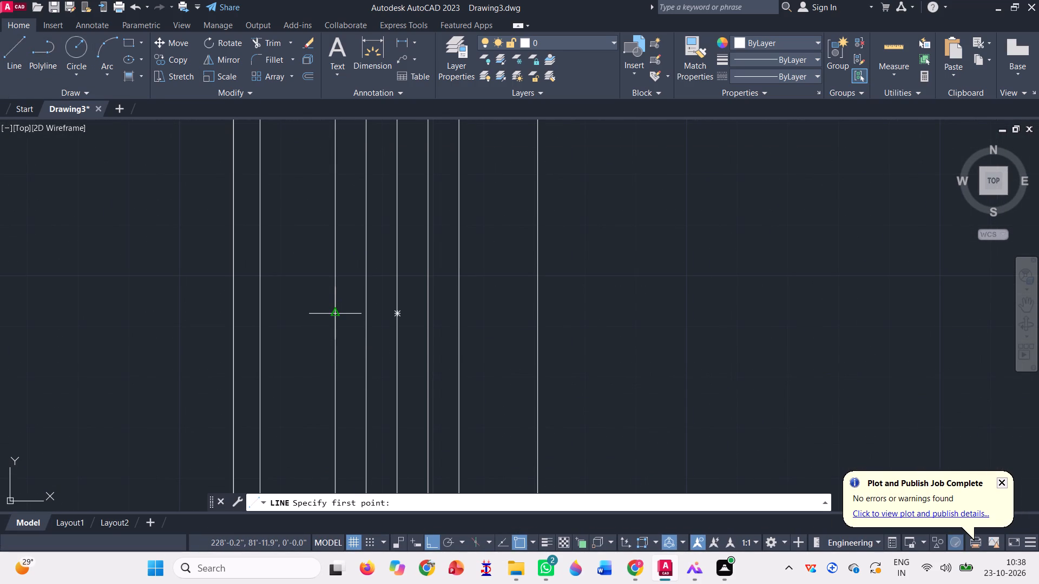
pyautogui.click(335, 314)
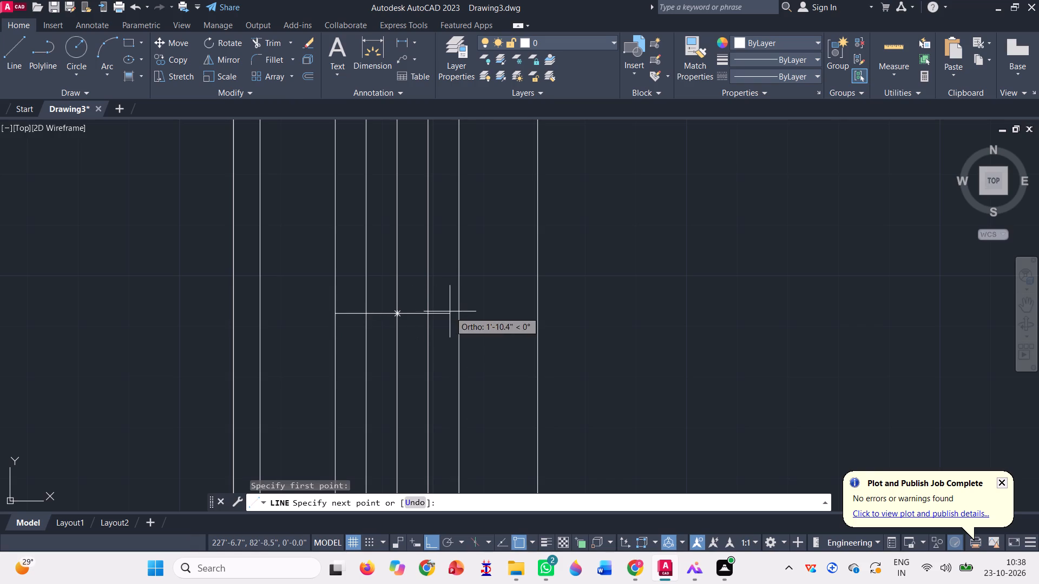
pyautogui.click(458, 314)
pyautogui.scroll(-2, 369, 294)
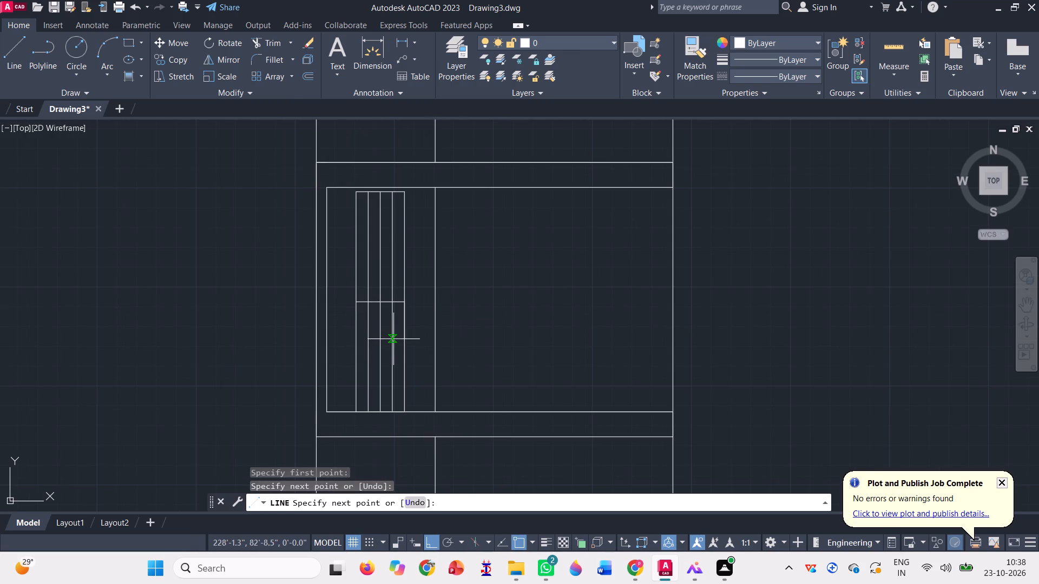
pyautogui.press('space')
# Copy the narrow panel's mid-height horizontal line downward at distances of 1', 2', 3', 4' and 5'.
pyautogui.click(180, 54)
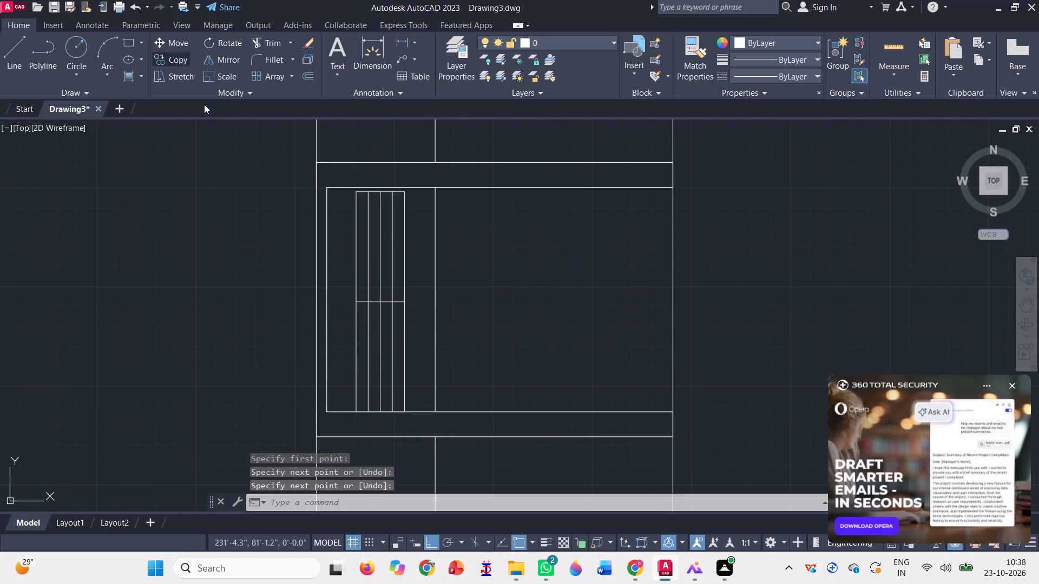
pyautogui.scroll(4, 360, 303)
pyautogui.click(361, 303)
pyautogui.click(347, 258)
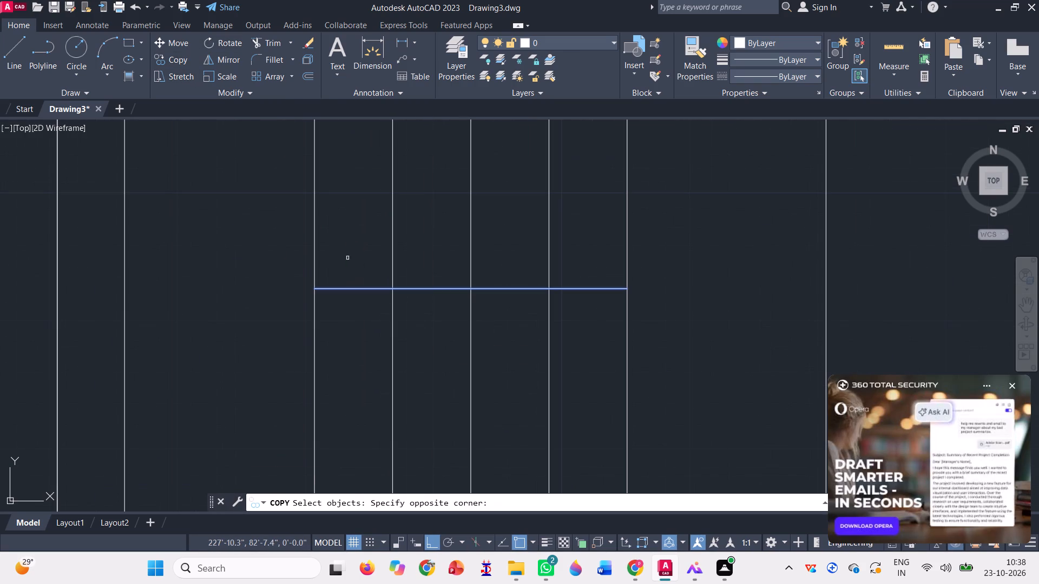
pyautogui.press('space')
pyautogui.click(311, 285)
pyautogui.scroll(-3, 320, 290)
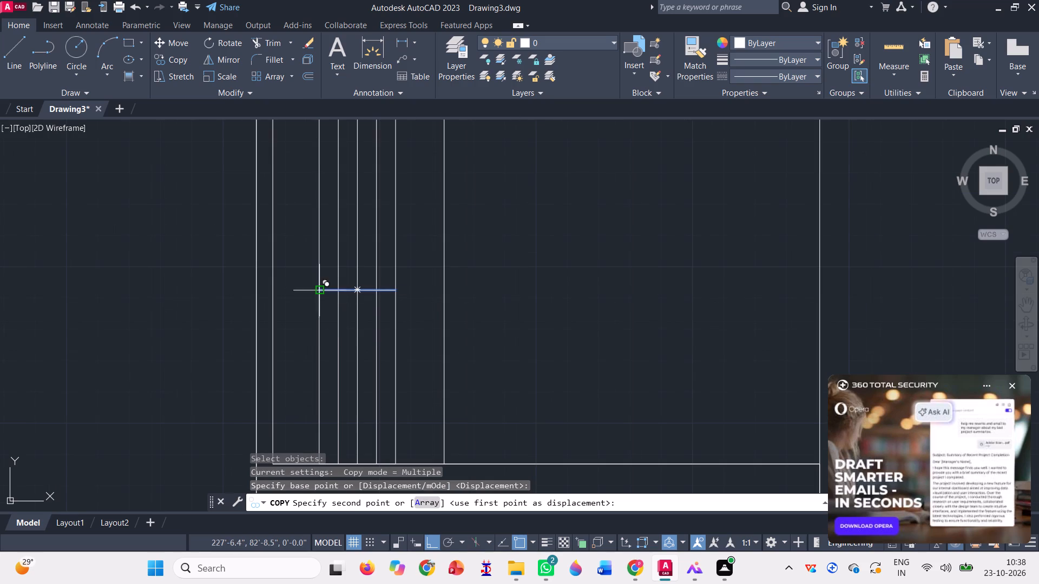
pyautogui.write("1'")
pyautogui.press('Return')
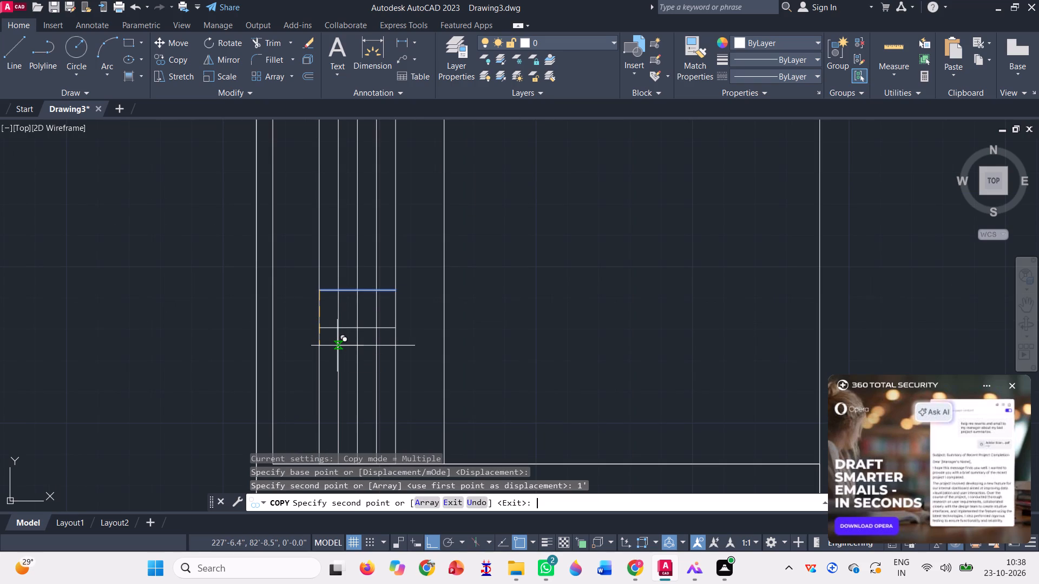
pyautogui.write("2'")
pyautogui.press('Return')
pyautogui.write("3'")
pyautogui.press('Return')
pyautogui.write("4'")
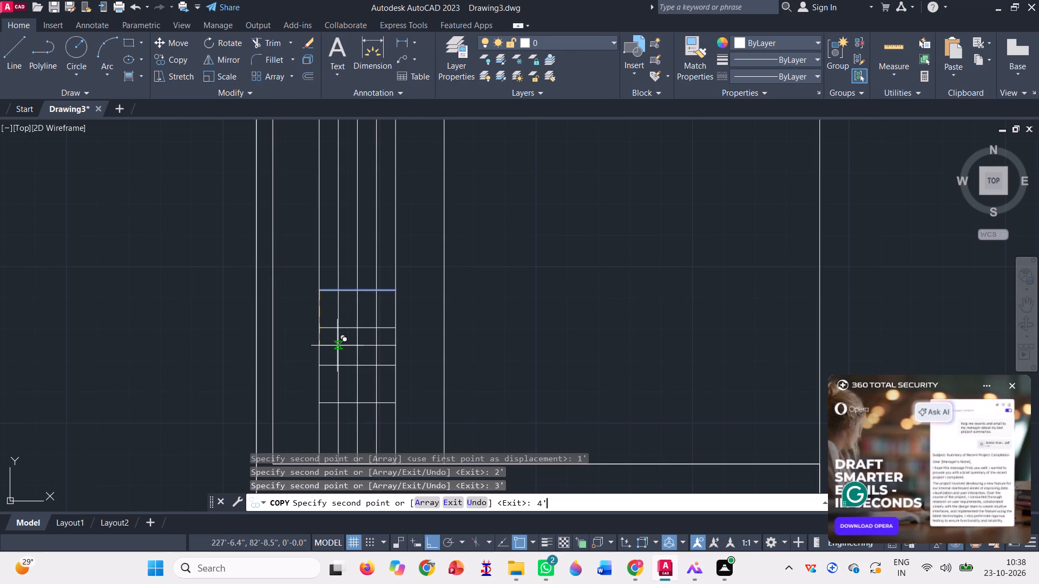
pyautogui.press('Return')
pyautogui.write("5'")
pyautogui.press('Return')
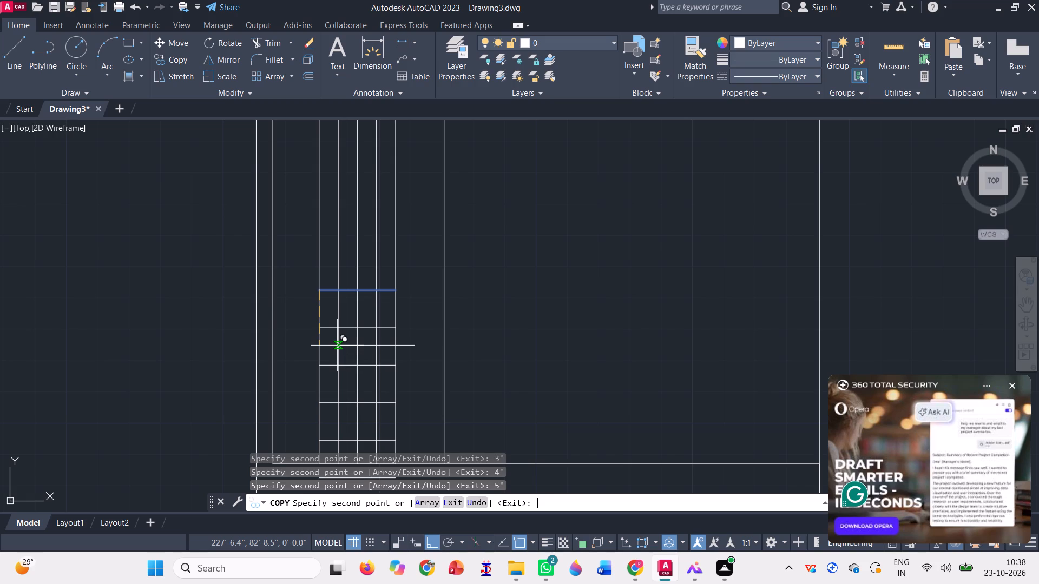
pyautogui.scroll(-1, 337, 346)
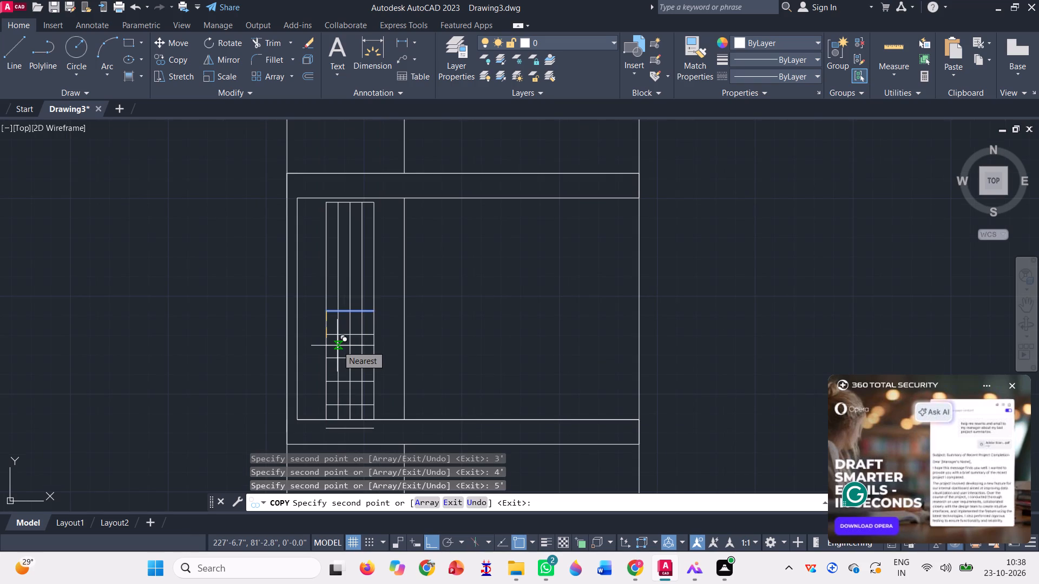
pyautogui.press('Escape')
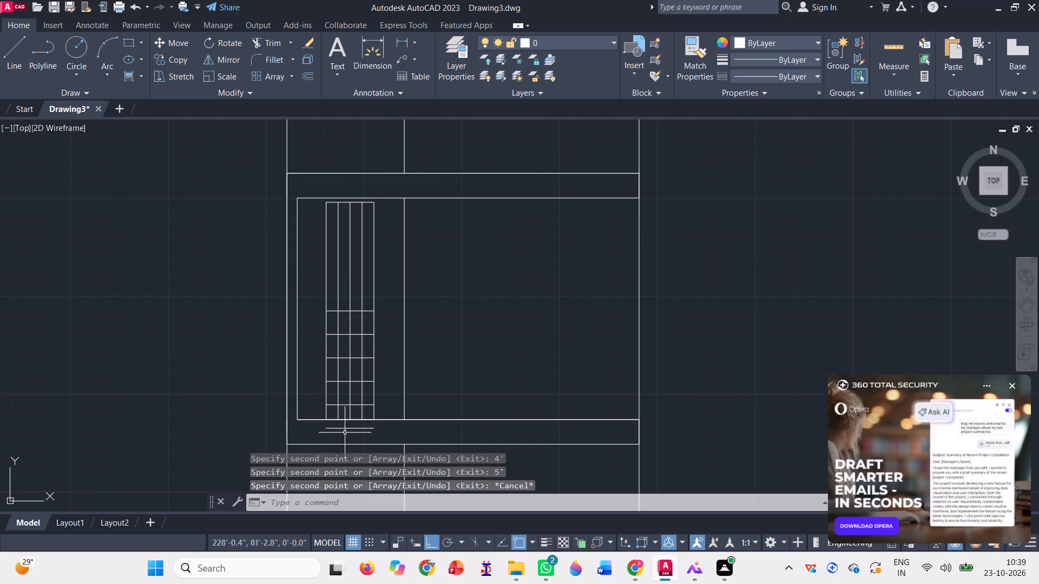
# Erase the lowest copied line, which lies below the panel's bottom edge.
pyautogui.click(346, 429)
pyautogui.press('Delete')
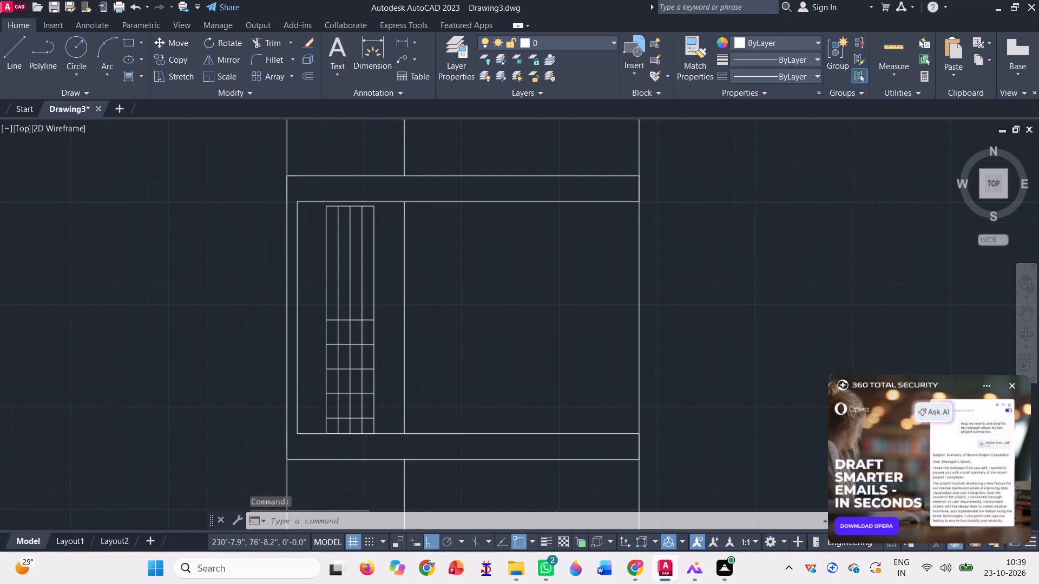
# Draw a vertical helper line joining the left ends of the mid-height line and the first copy below it.
pyautogui.press('l')
pyautogui.press('Return')
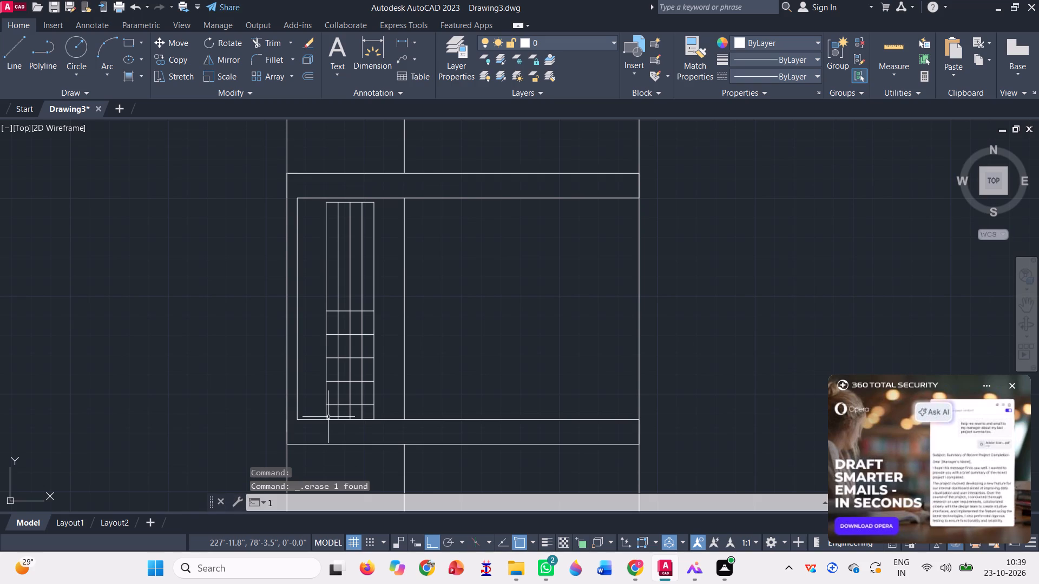
pyautogui.scroll(3, 268, 261)
pyautogui.scroll(-2, 393, 278)
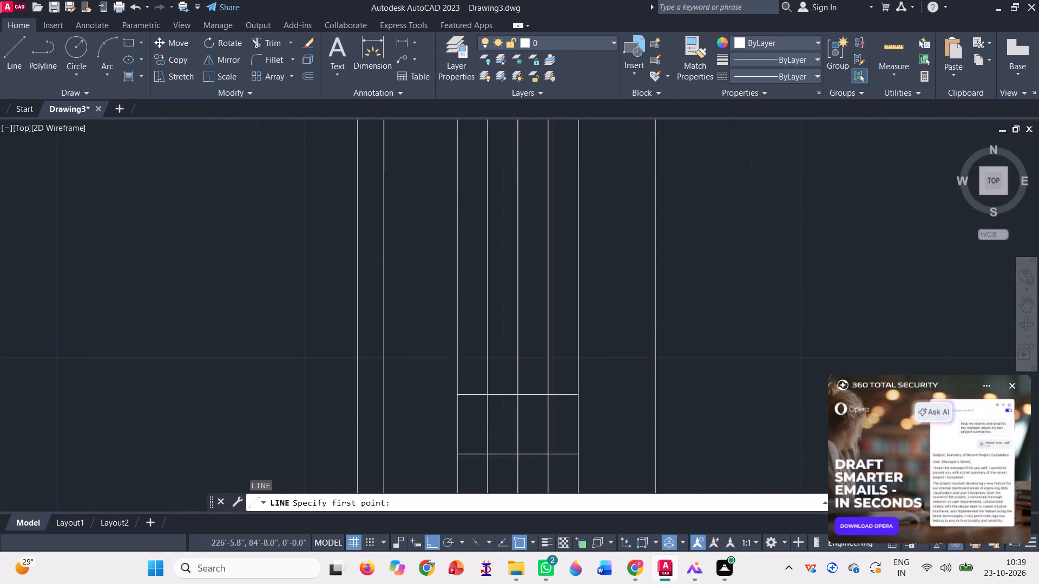
pyautogui.scroll(4, 437, 386)
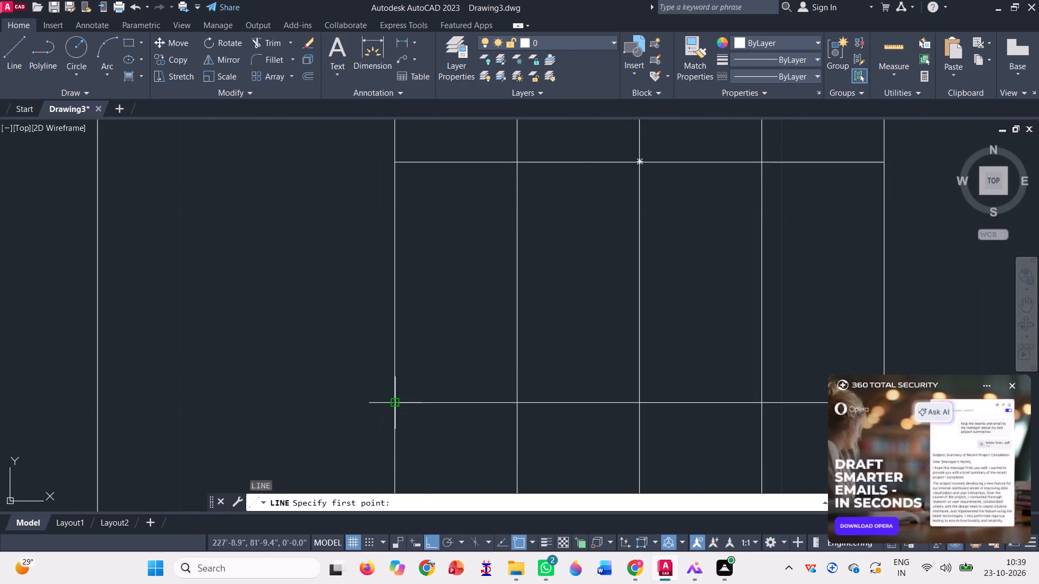
pyautogui.click(394, 404)
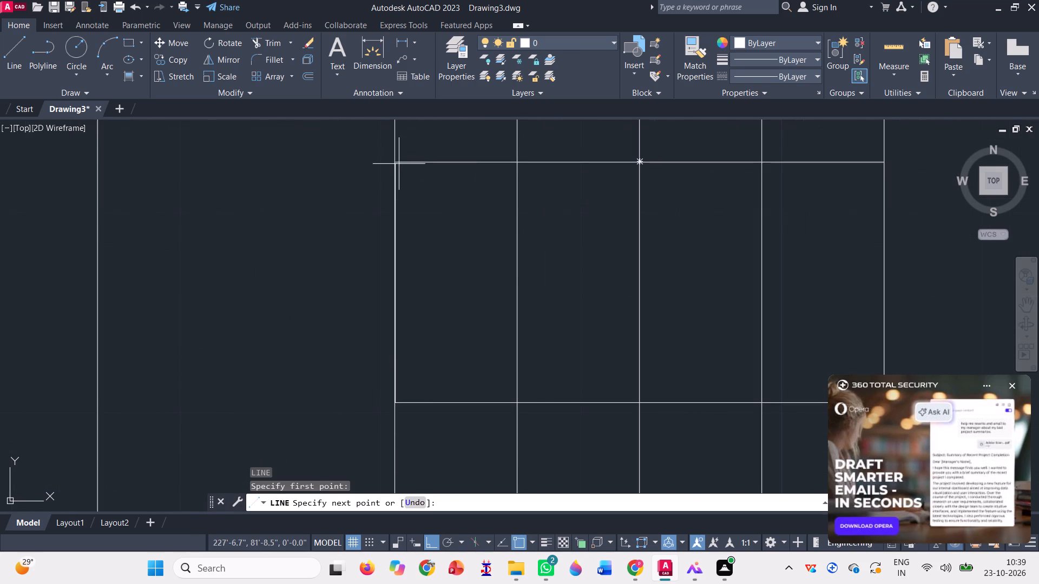
pyautogui.click(397, 161)
pyautogui.scroll(-1, 310, 217)
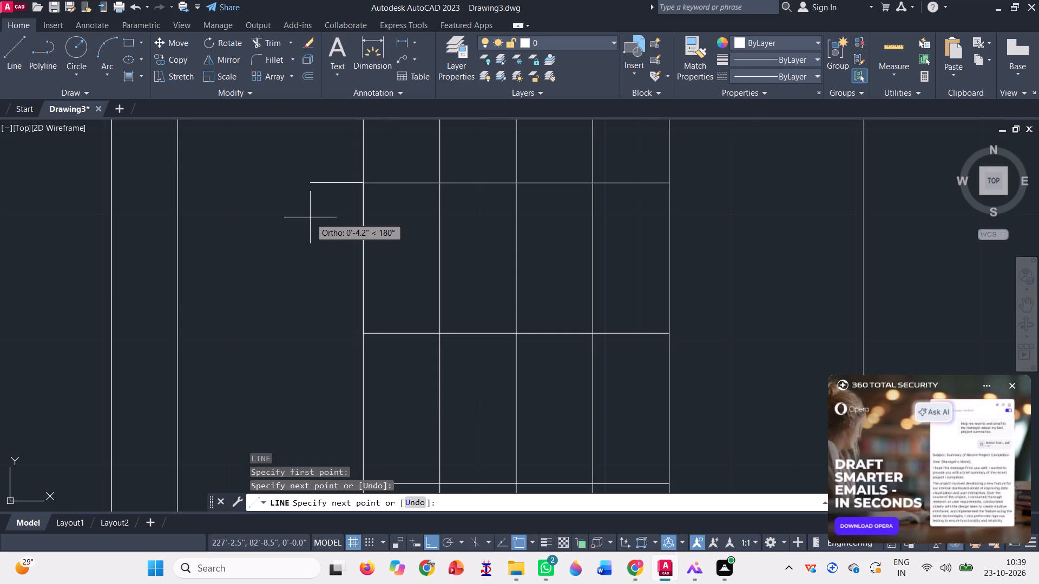
pyautogui.scroll(-1, 310, 217)
pyautogui.press('space')
pyautogui.scroll(-1, 324, 204)
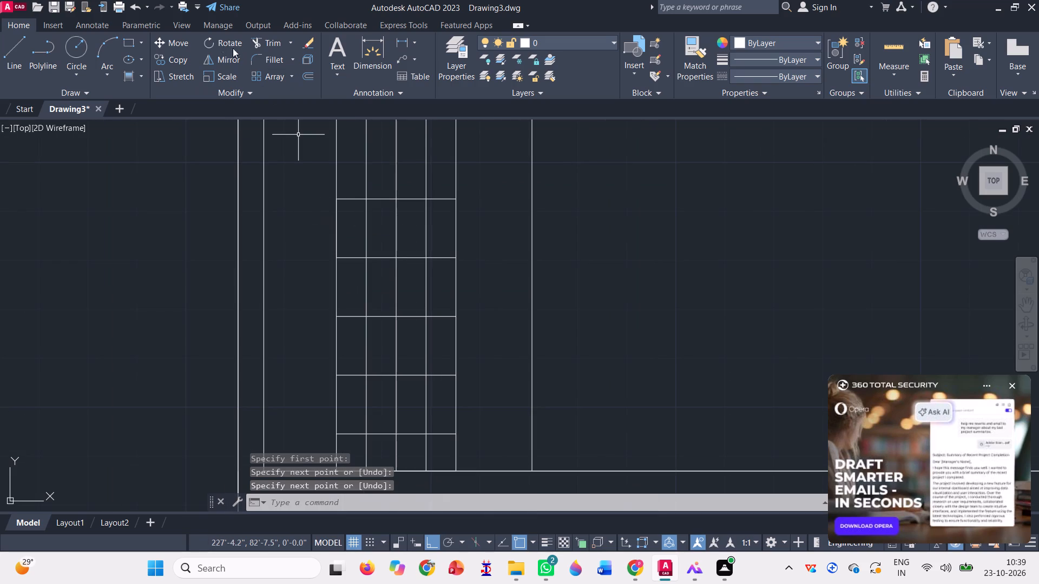
# Copy the four lower horizontal lines upward, from the top one's left end to the midpoint of the helper line.
pyautogui.click(169, 60)
pyautogui.scroll(-1, 457, 302)
pyautogui.scroll(1, 379, 403)
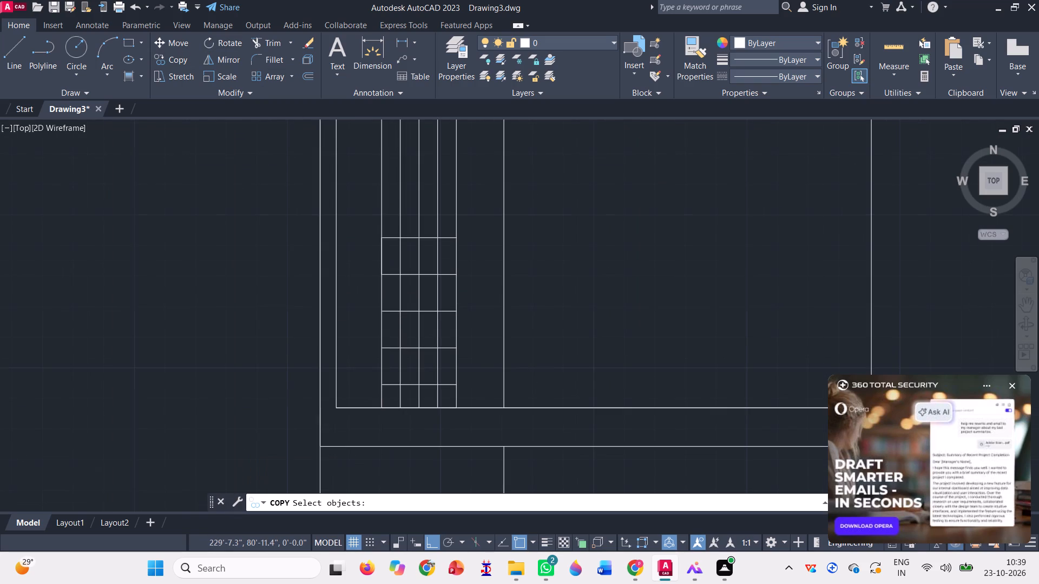
pyautogui.scroll(2, 379, 403)
pyautogui.click(429, 358)
pyautogui.scroll(-3, 429, 358)
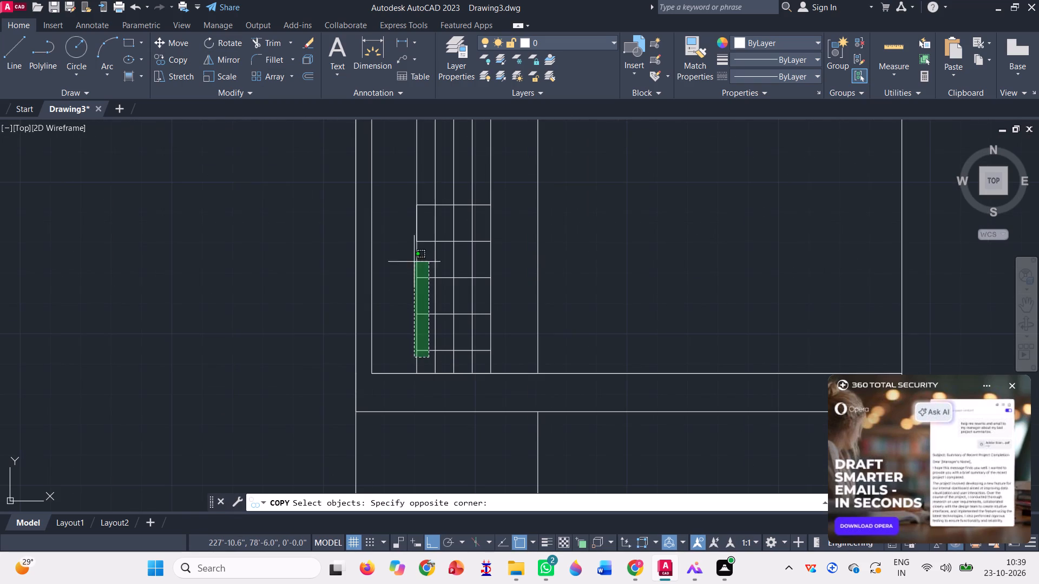
pyautogui.scroll(3, 424, 233)
pyautogui.click(424, 233)
pyautogui.scroll(-1, 412, 304)
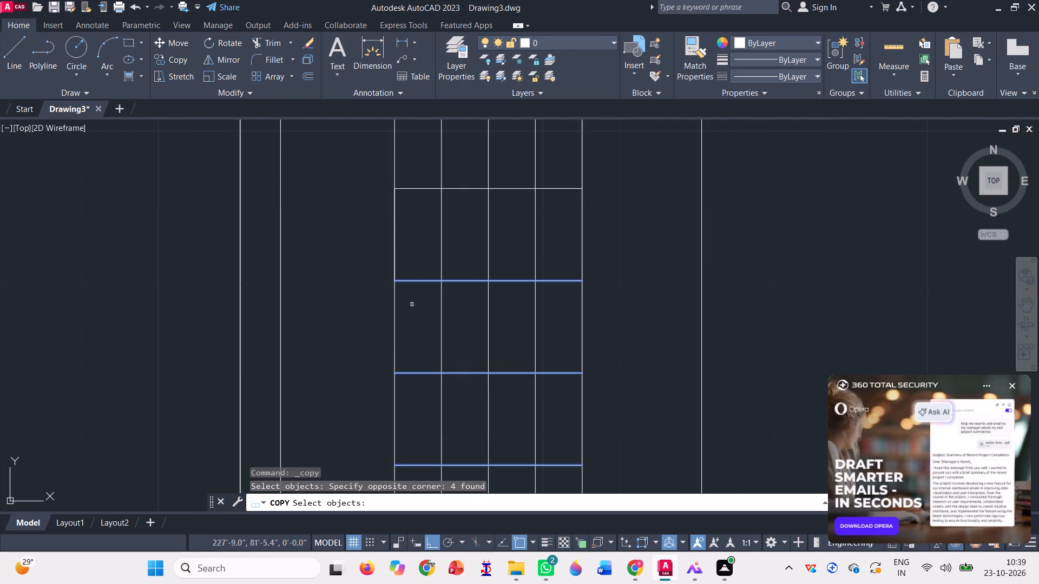
pyautogui.press('space')
pyautogui.click(391, 278)
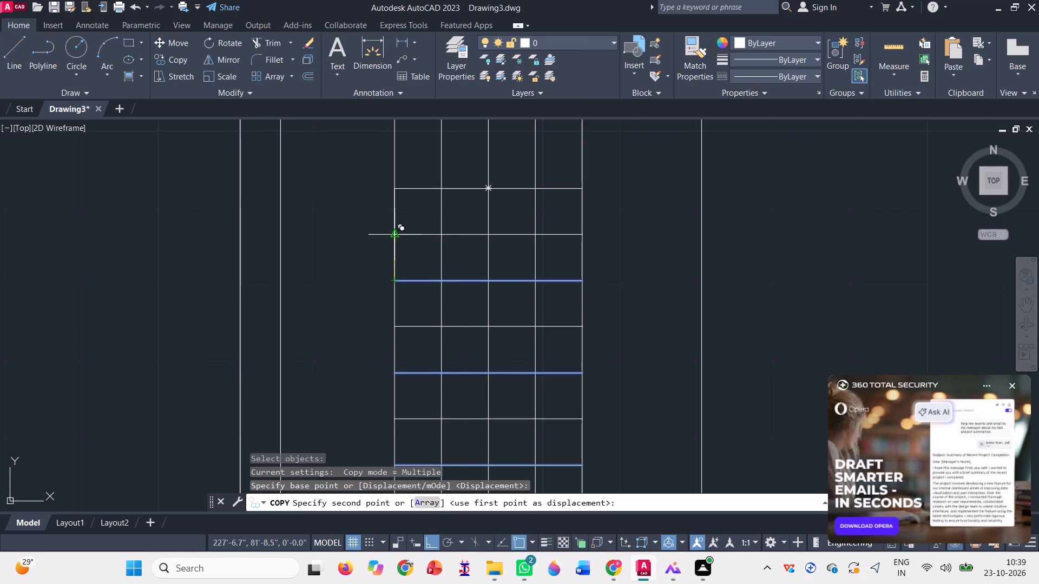
pyautogui.click(396, 231)
pyautogui.scroll(-2, 391, 234)
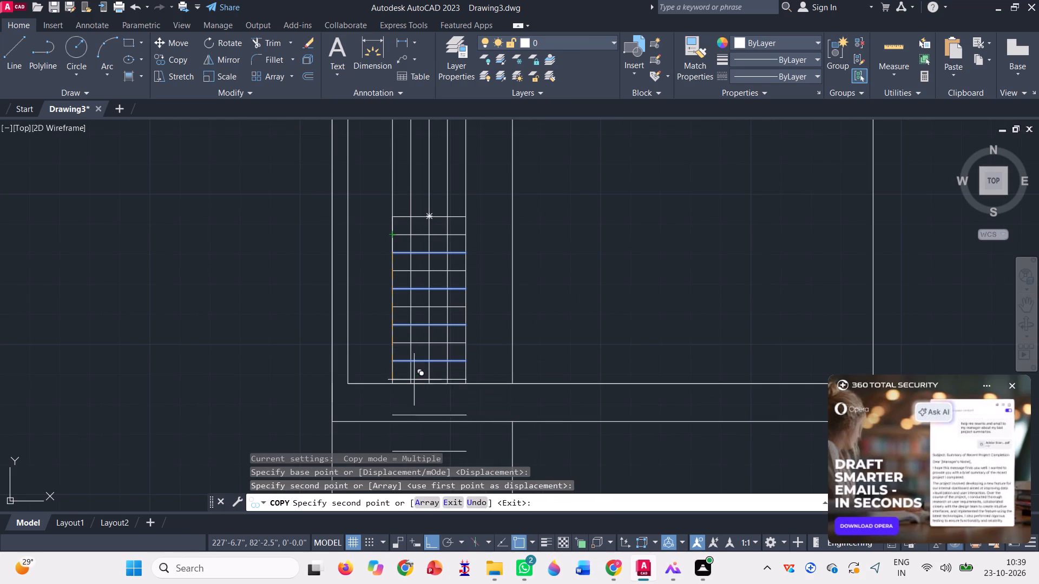
pyautogui.scroll(3, 412, 377)
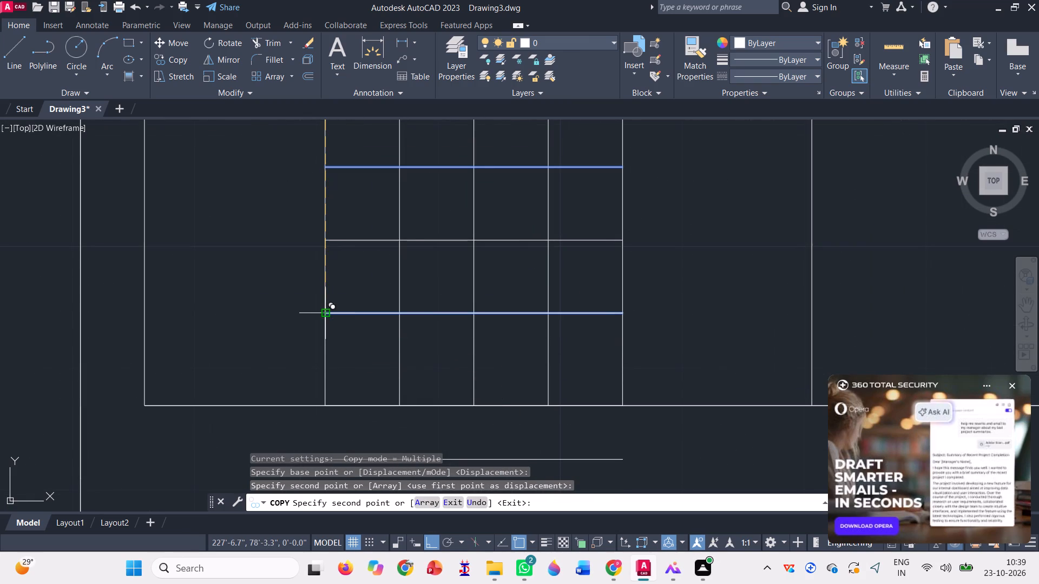
pyautogui.scroll(-1, 411, 367)
pyautogui.press('Escape')
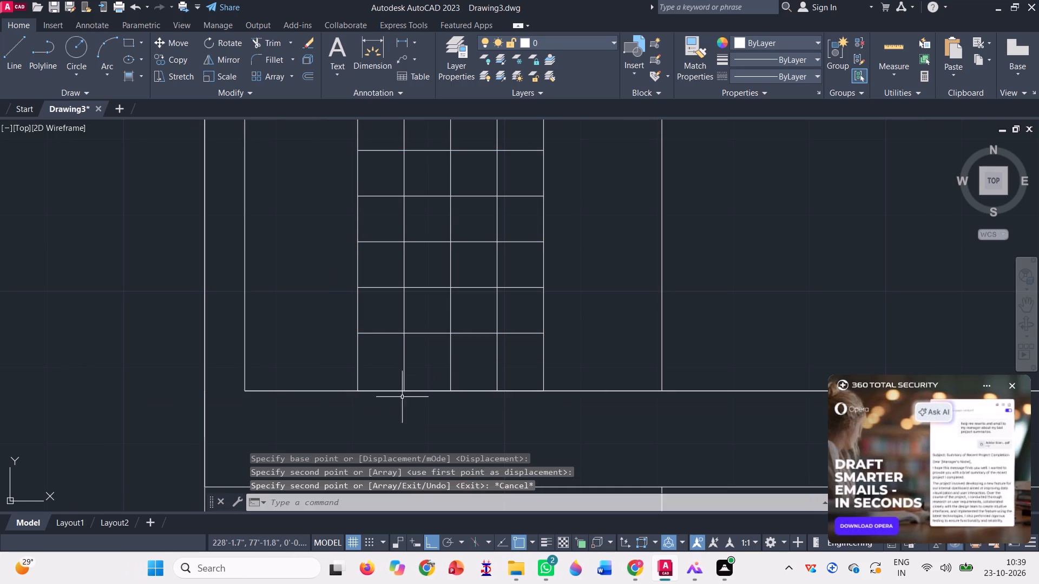
# Mirror the second-lowest horizontal line about the lowest one, keeping the source line.
pyautogui.click(226, 63)
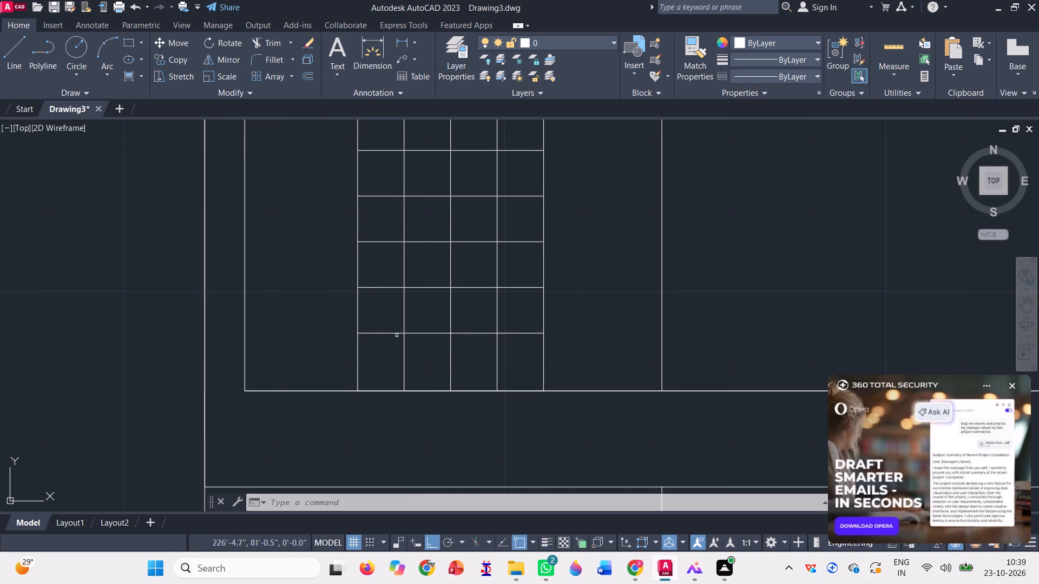
pyautogui.click(384, 288)
pyautogui.press('space')
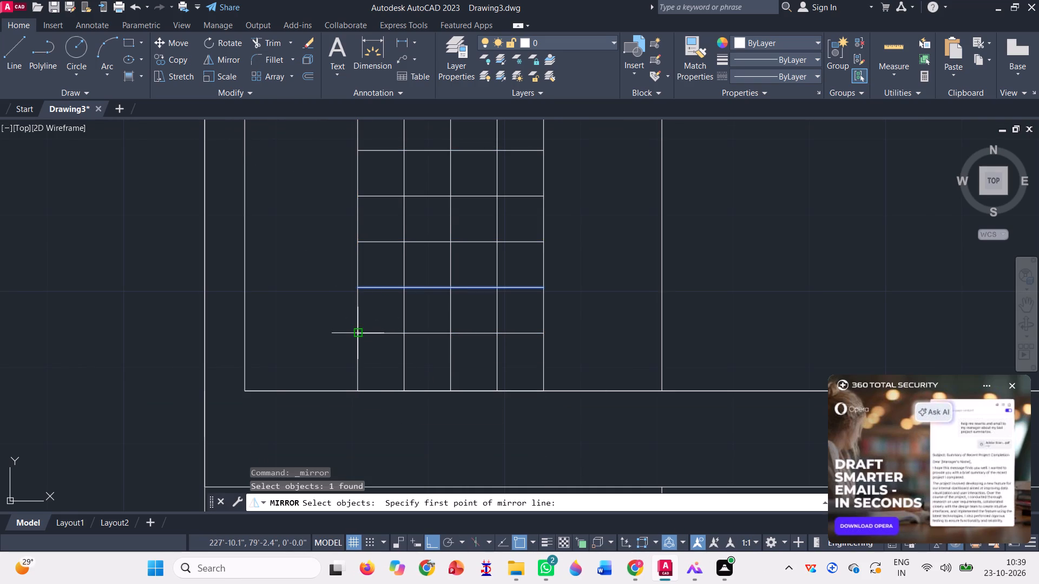
pyautogui.click(356, 331)
pyautogui.click(71, 326)
pyautogui.scroll(-2, 530, 453)
pyautogui.press('space')
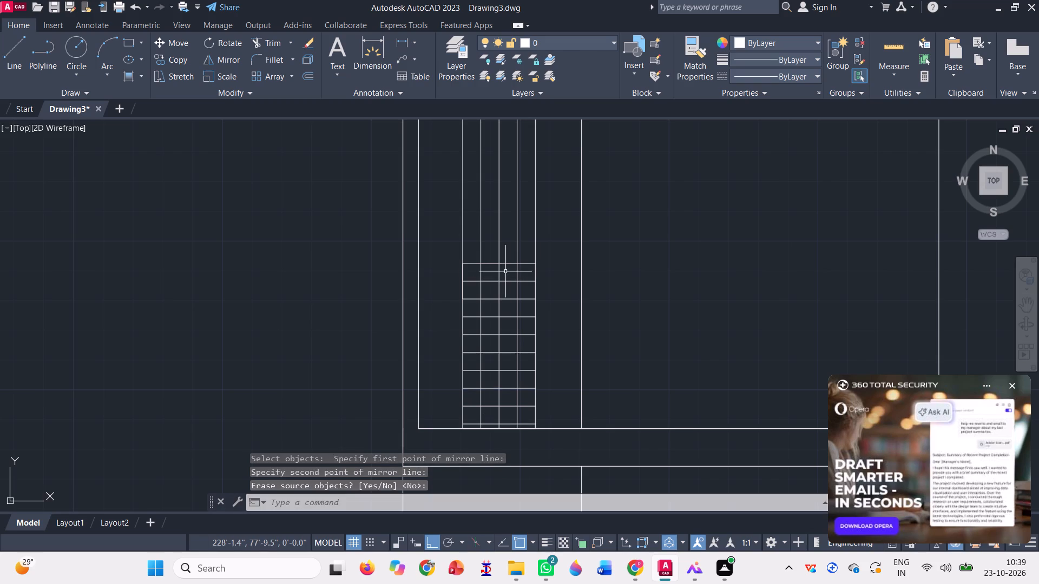
# Erase the vertical helper line from the panel's left edge.
pyautogui.click(462, 287)
pyautogui.press('Delete')
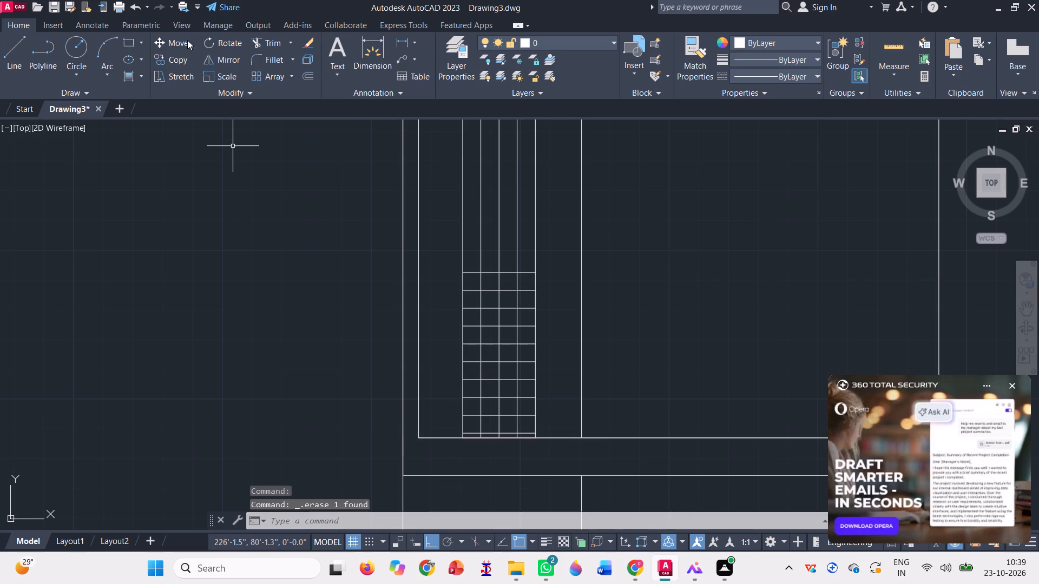
# Mirror the nine horizontal lines in the panel's lower half upward about the mid-height line, keeping the source lines.
pyautogui.click(218, 59)
pyautogui.scroll(2, 483, 433)
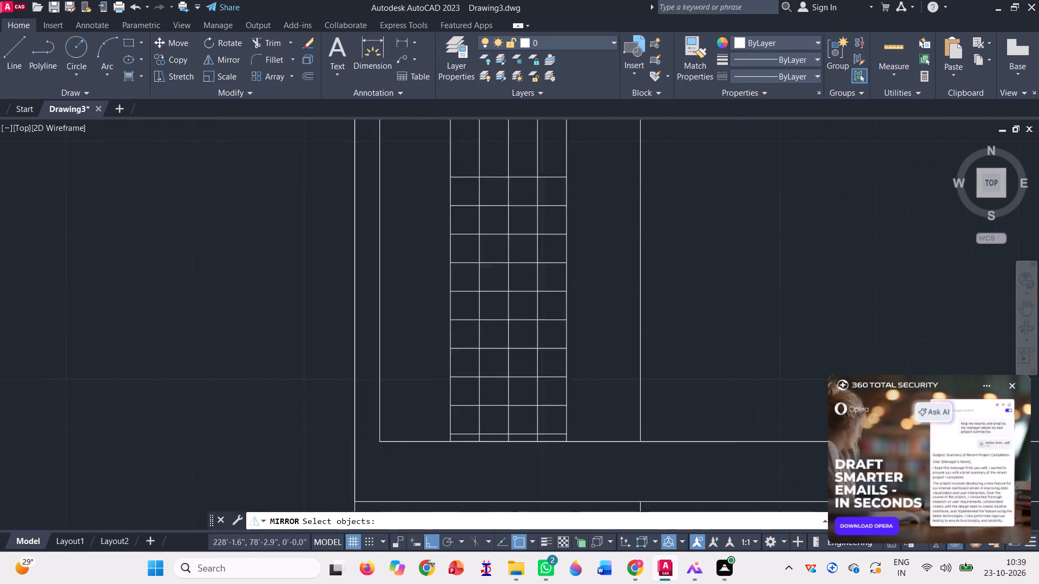
pyautogui.click(459, 442)
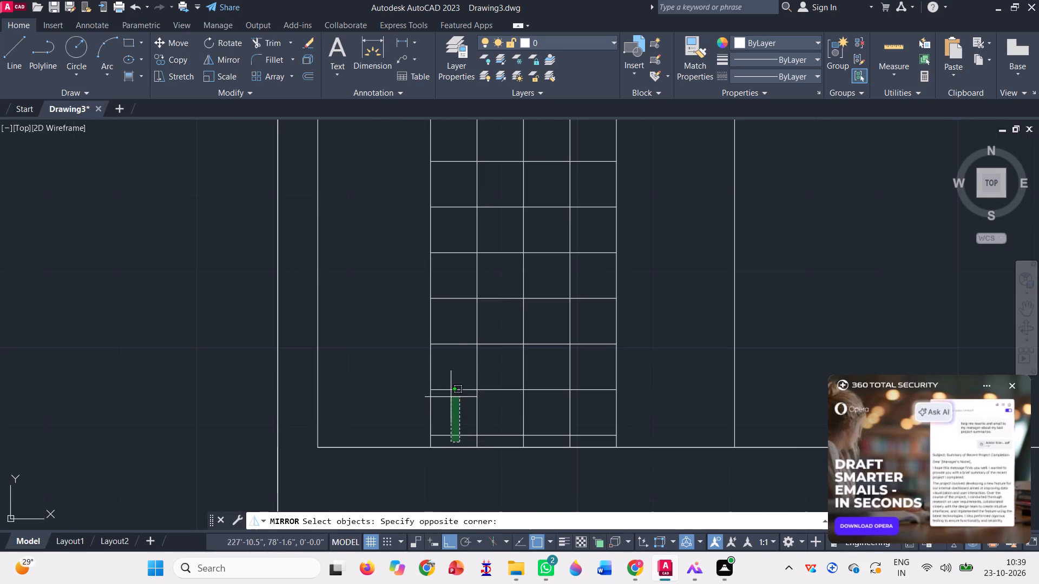
pyautogui.scroll(-1, 440, 230)
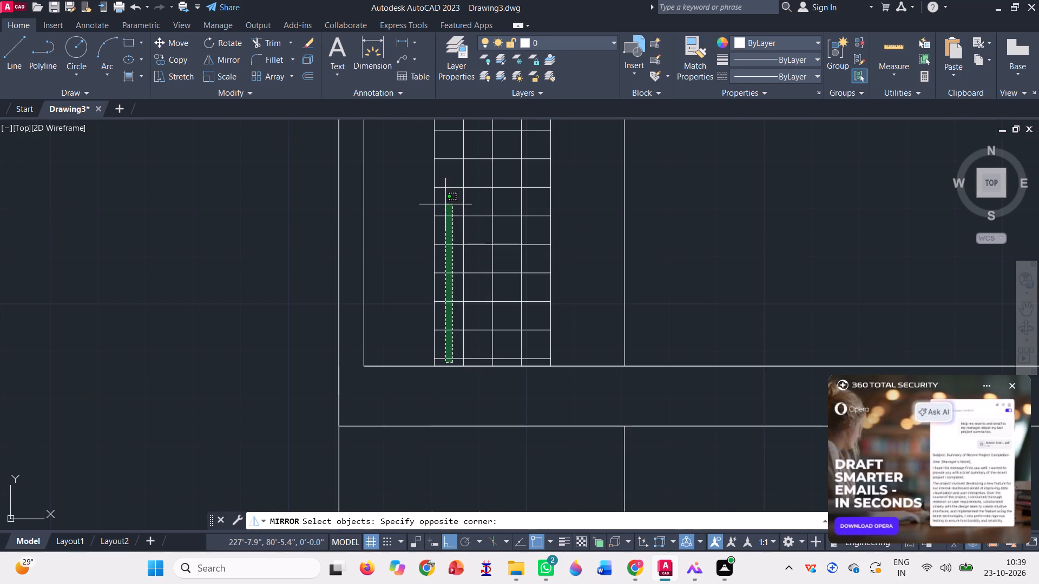
pyautogui.scroll(-1, 445, 208)
pyautogui.scroll(2, 452, 150)
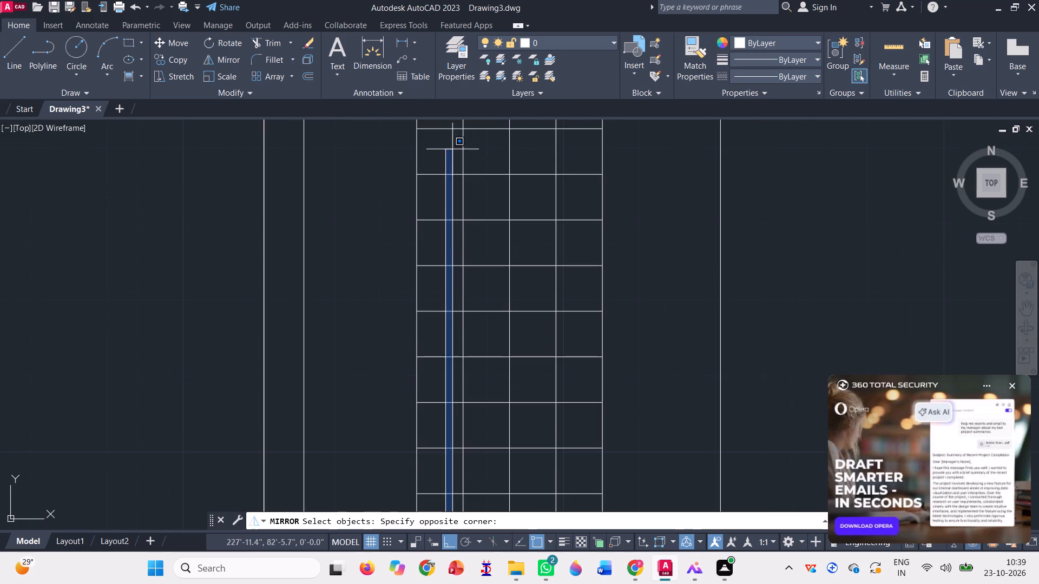
pyautogui.click(452, 149)
pyautogui.click(445, 168)
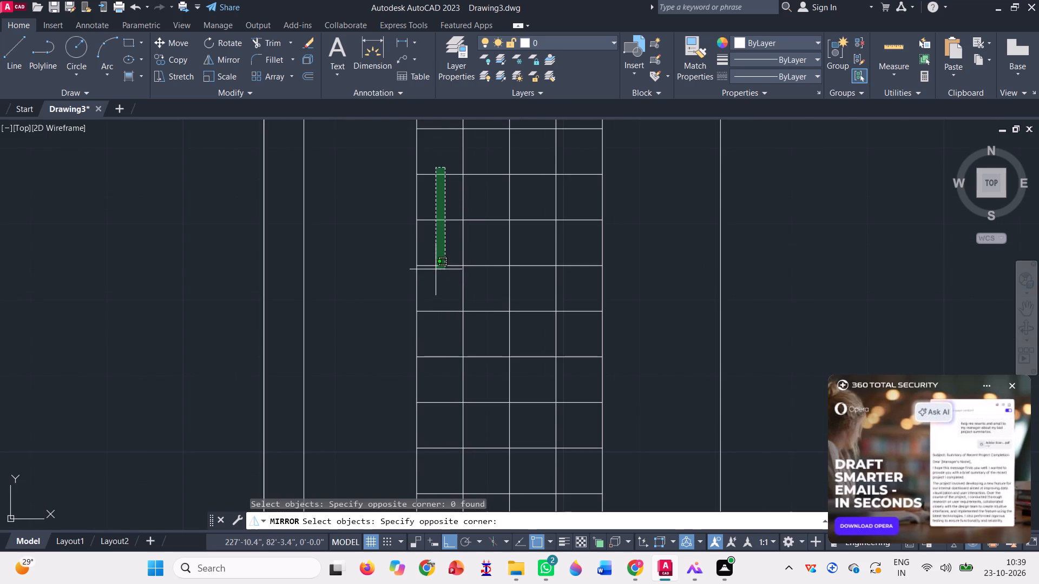
pyautogui.scroll(-2, 436, 269)
pyautogui.scroll(2, 435, 374)
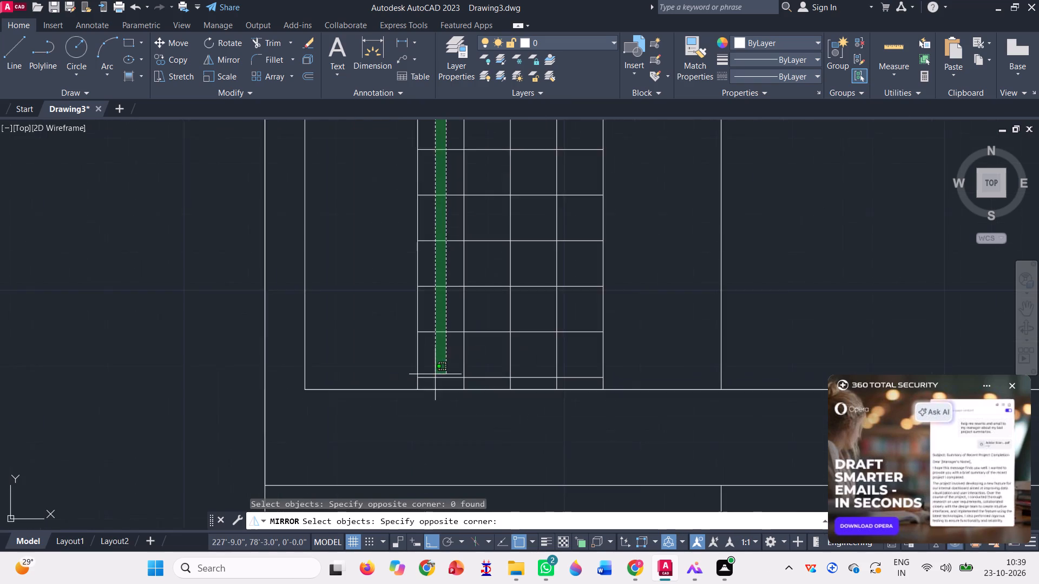
pyautogui.scroll(1, 435, 374)
pyautogui.click(425, 385)
pyautogui.scroll(-3, 430, 408)
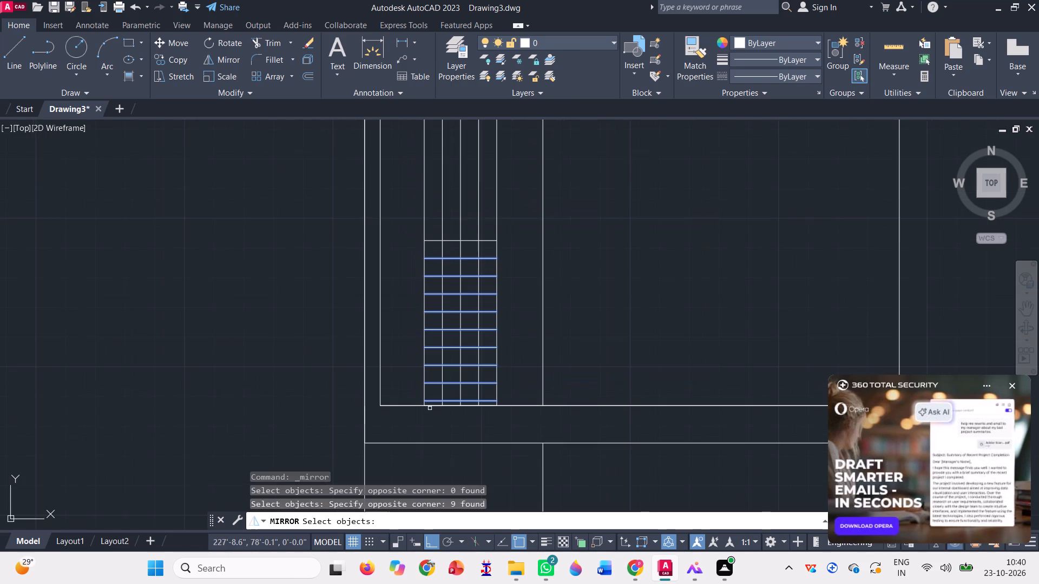
pyautogui.scroll(-1, 398, 381)
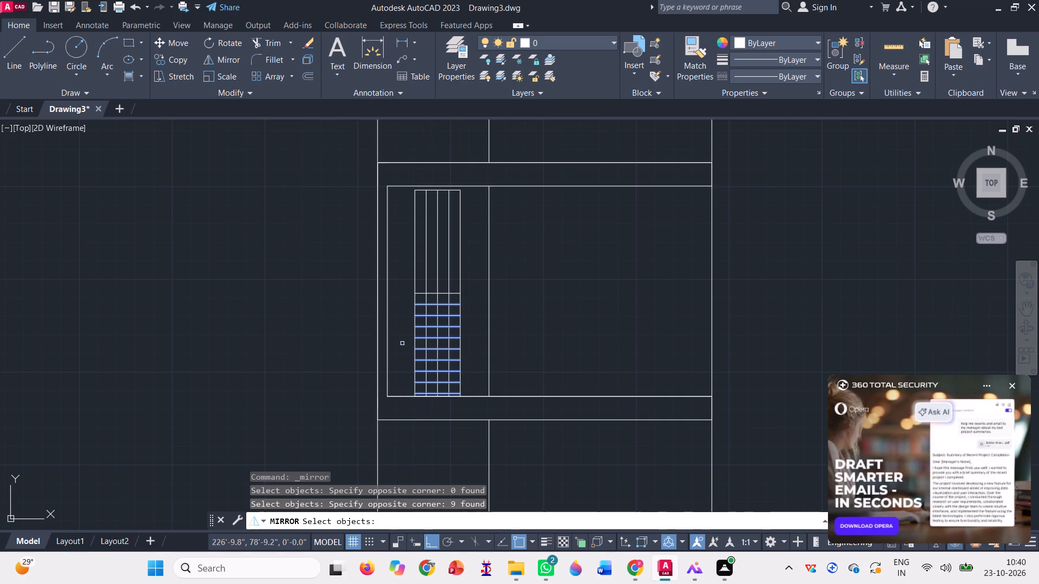
pyautogui.press('space')
pyautogui.click(411, 290)
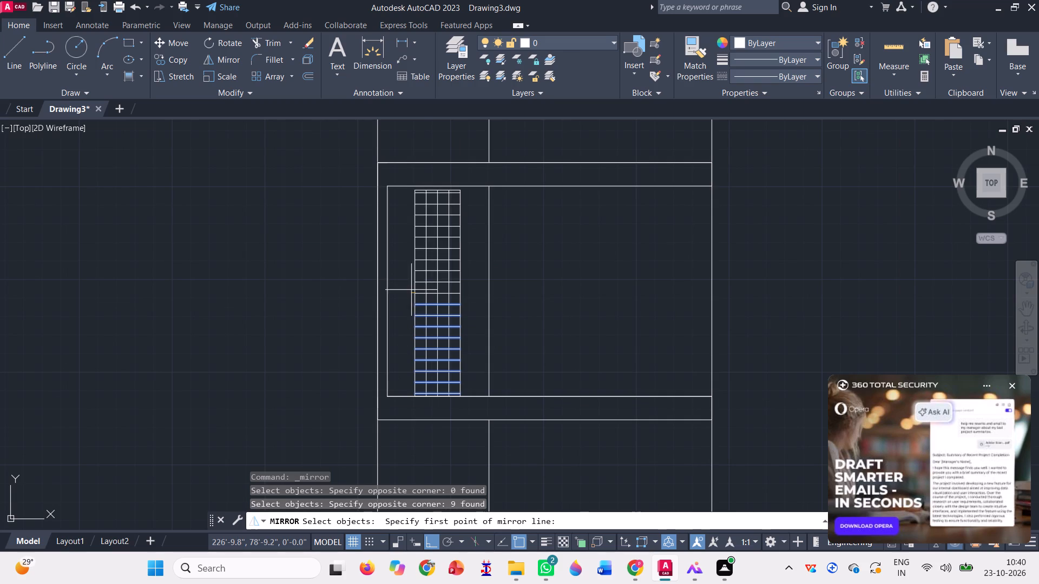
pyautogui.click(234, 299)
pyautogui.press('space')
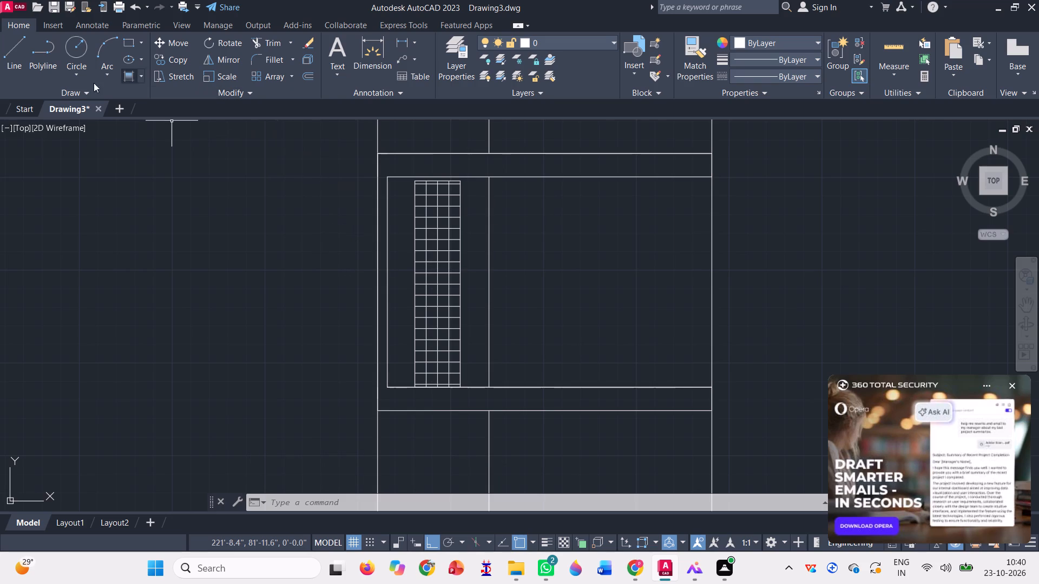
# Draw a rectangle for the door opening standing on the floor line, just to the right of the interior vertical line.
pyautogui.click(128, 40)
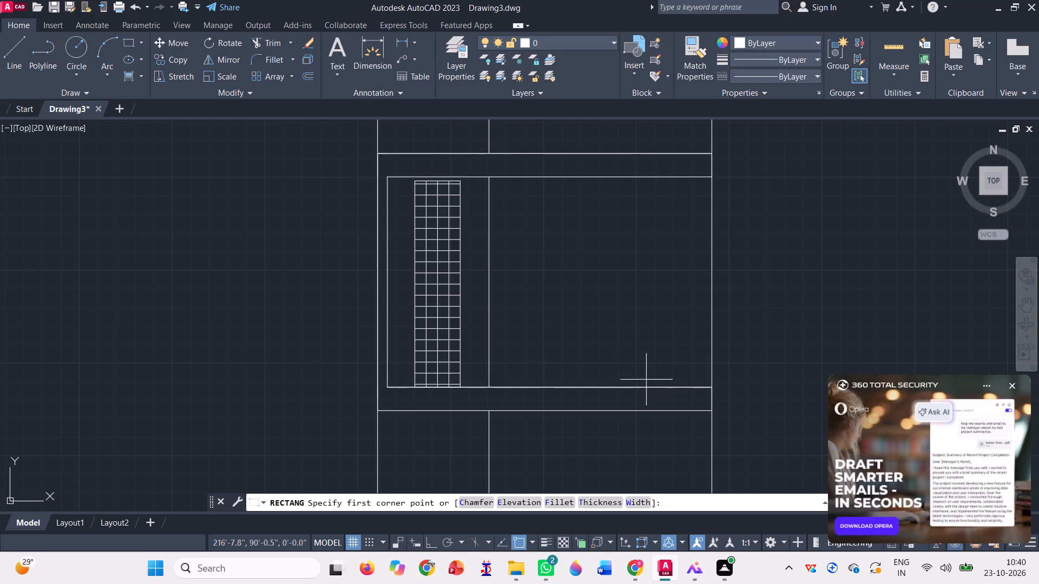
pyautogui.click(624, 387)
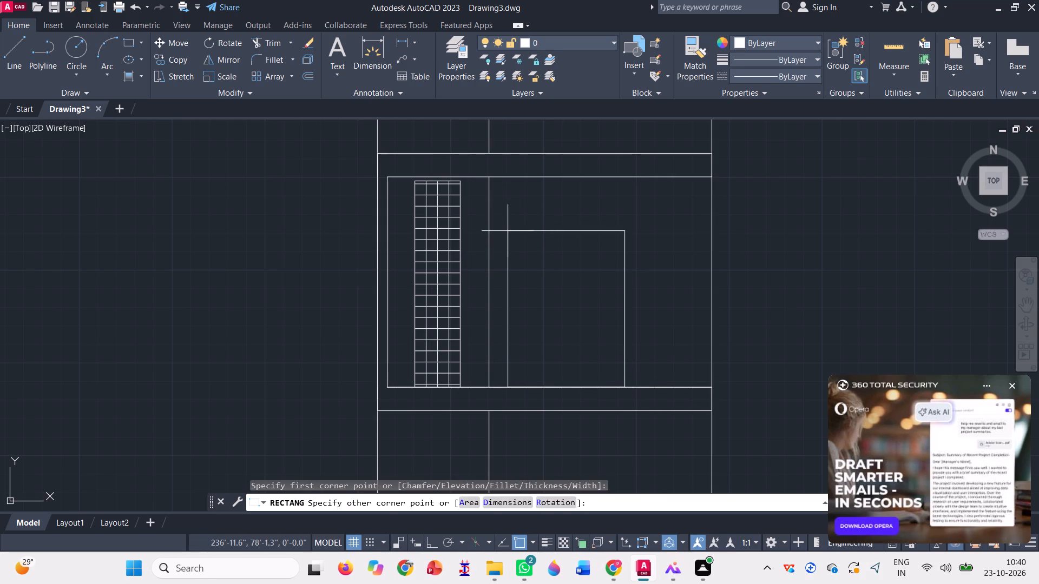
pyautogui.click(503, 231)
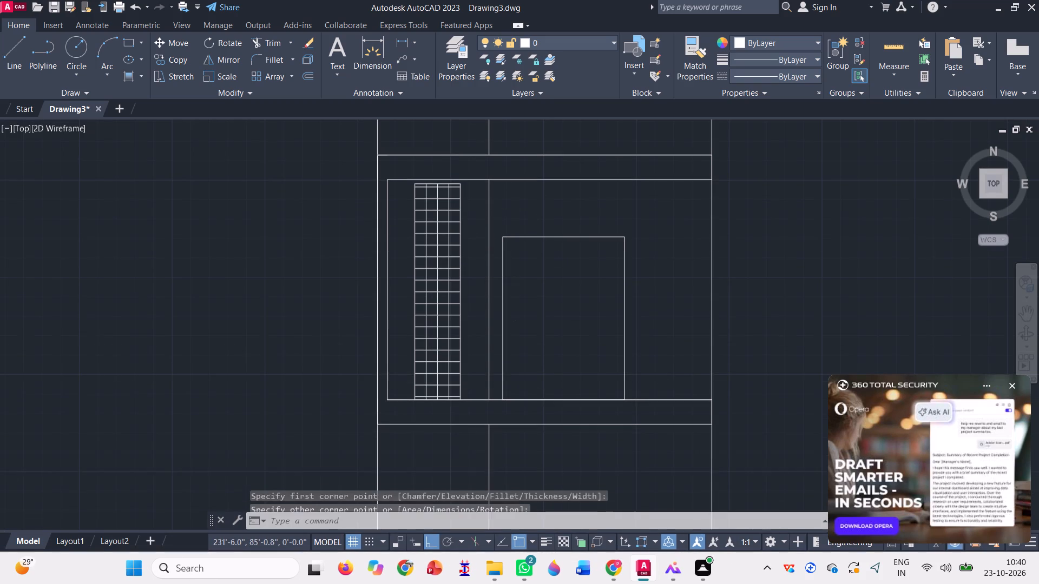
# Offset the door rectangle inward by 0'2" to form its frame.
pyautogui.click(307, 75)
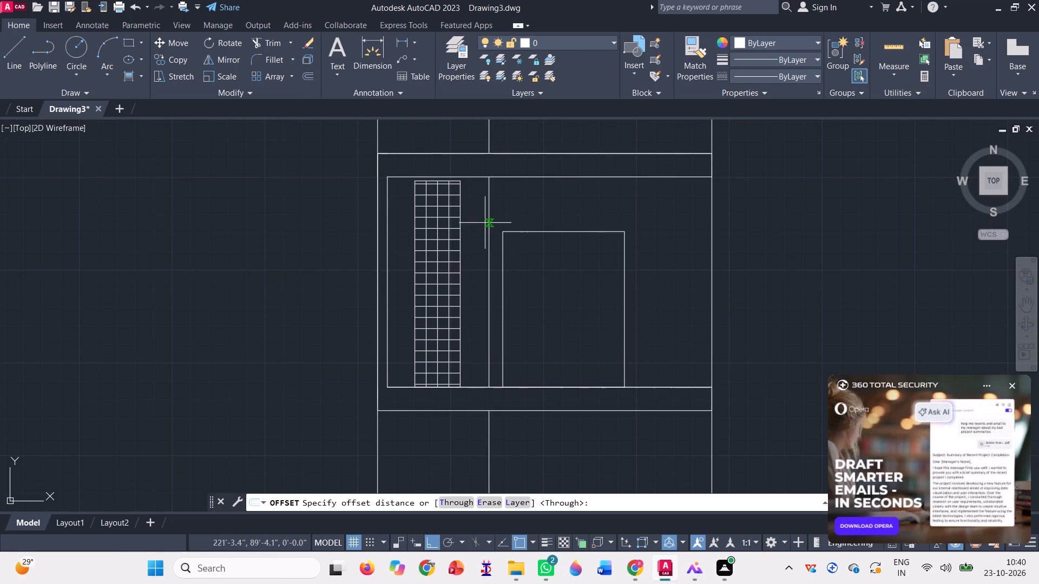
pyautogui.write("0'2'")
pyautogui.press('BackSpace')
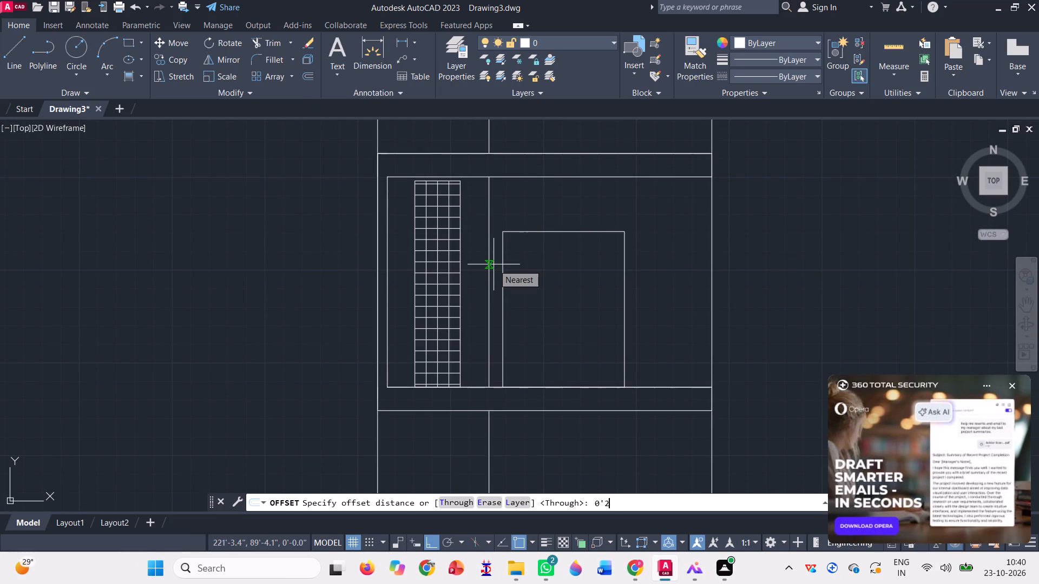
pyautogui.hotkey('shift', '"')
pyautogui.press('Return')
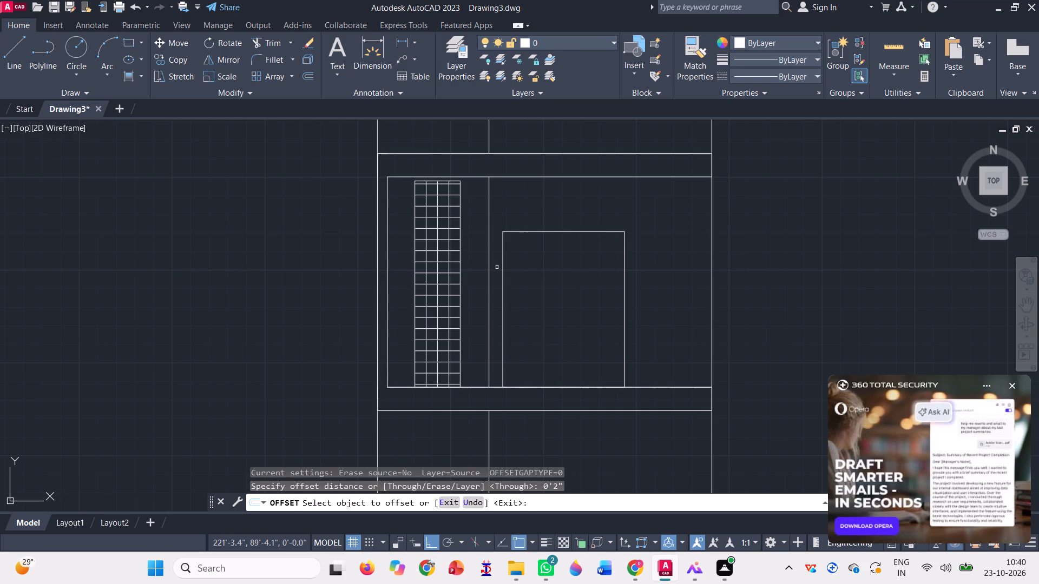
pyautogui.click(502, 290)
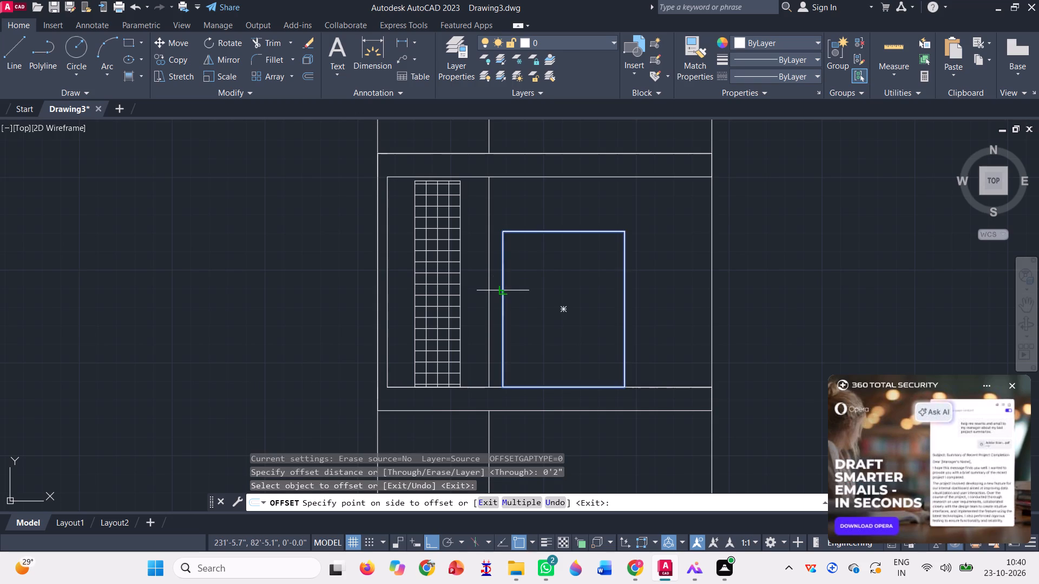
pyautogui.click(540, 291)
pyautogui.press('space')
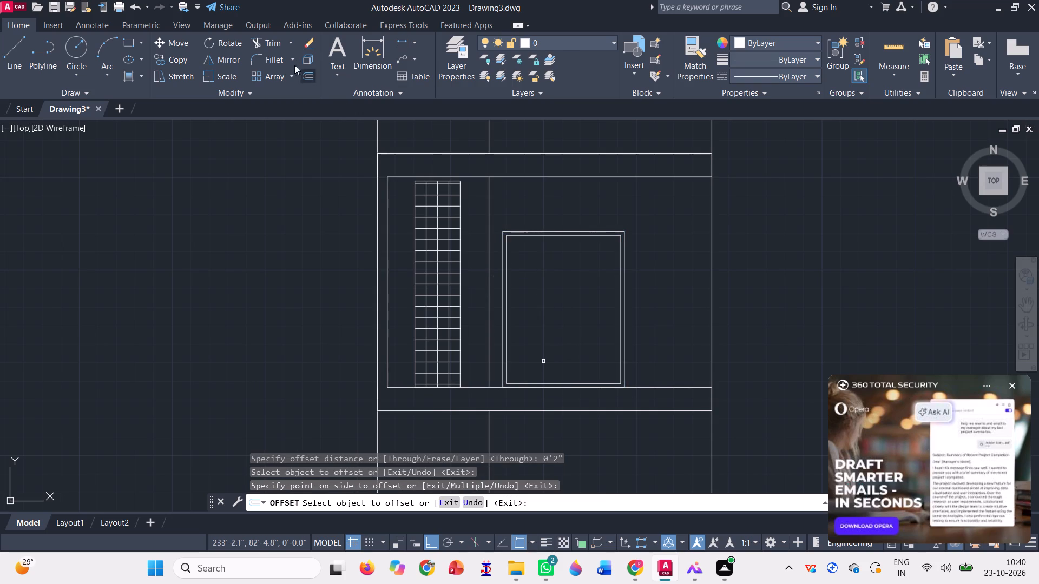
# Trim away the bottom edge of the inner door rectangle.
pyautogui.click(268, 47)
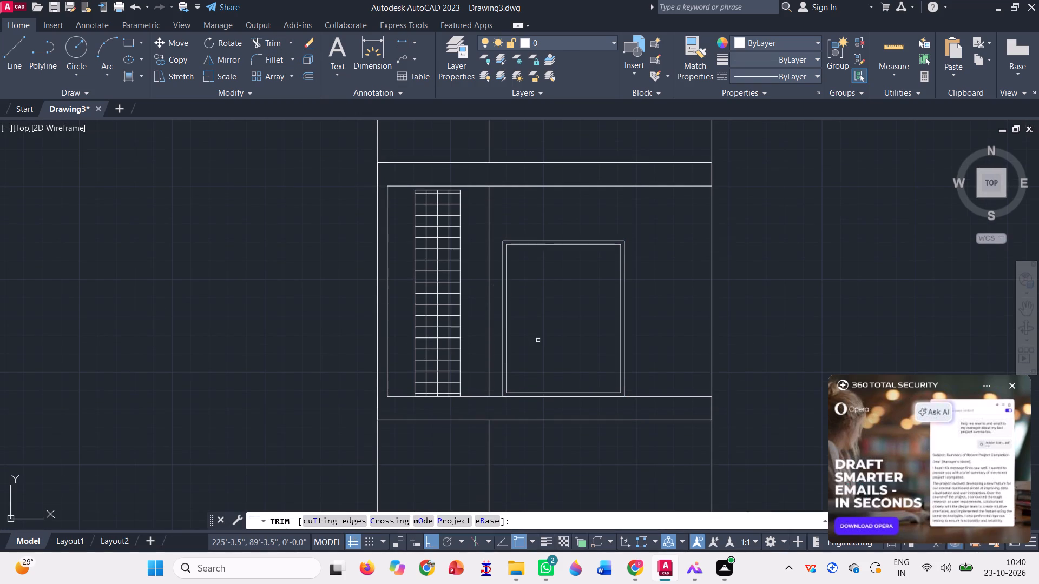
pyautogui.scroll(4, 556, 401)
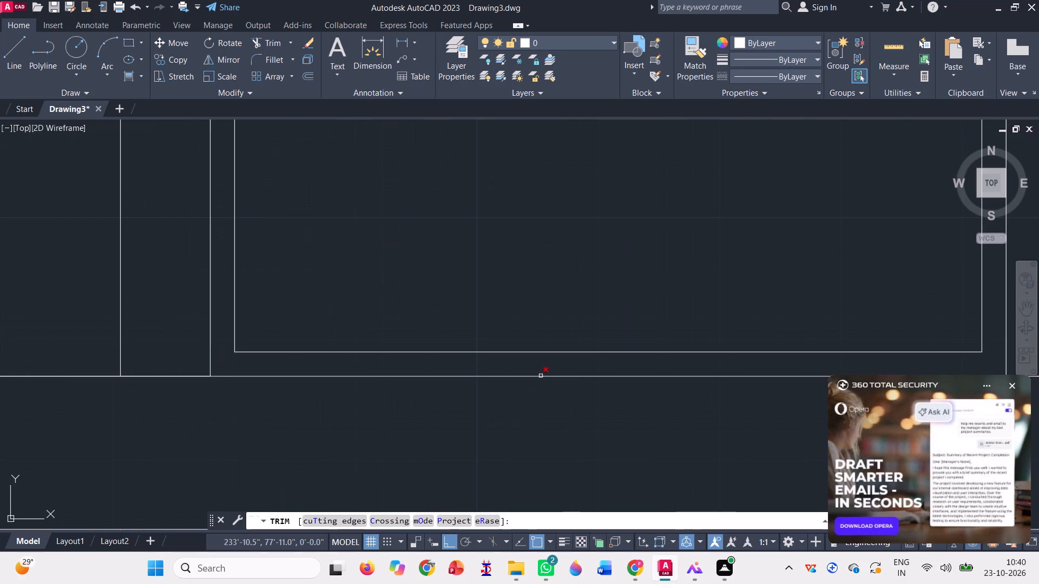
pyautogui.click(541, 375)
pyautogui.click(527, 356)
pyautogui.click(523, 344)
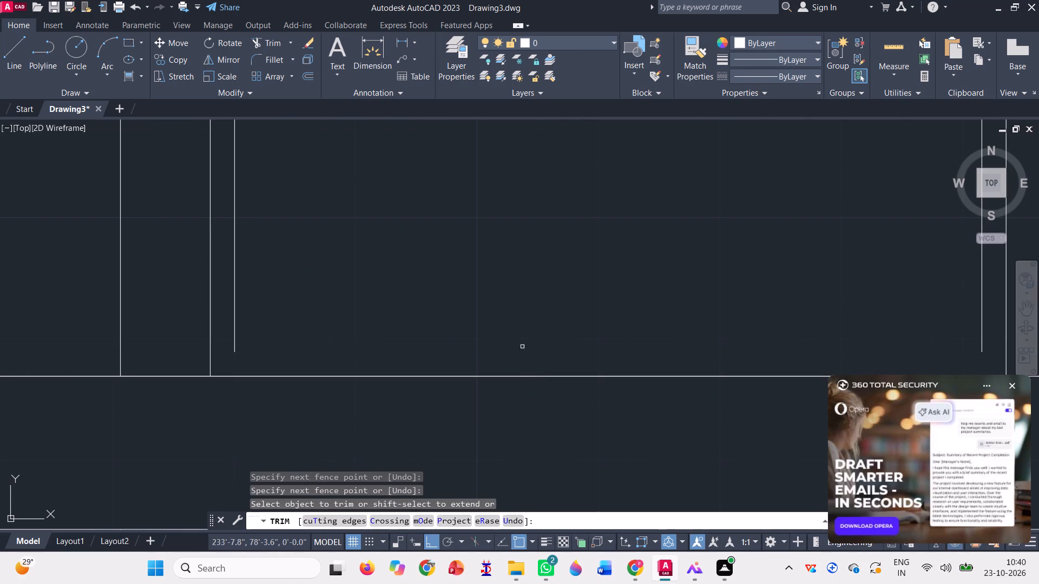
# Trim the overlapping floor-line segments under the door and on both sides of the gridded panel.
pyautogui.click(512, 375)
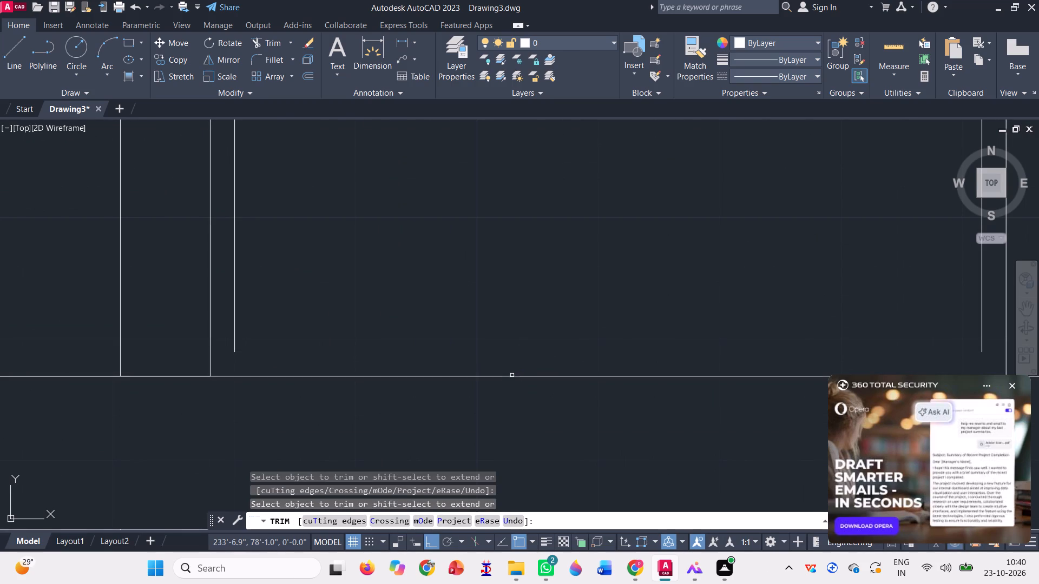
pyautogui.scroll(-2, 458, 362)
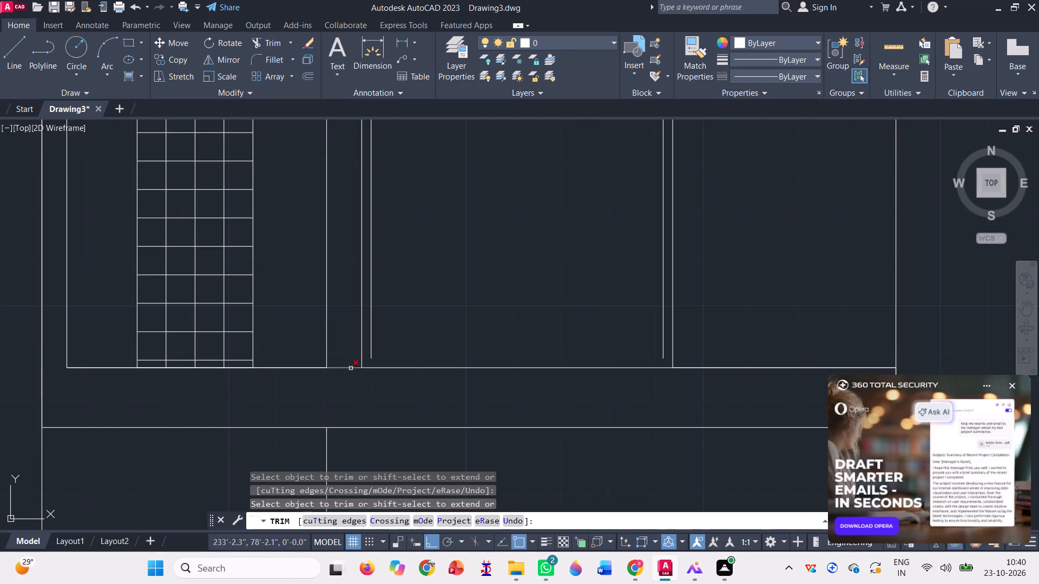
pyautogui.click(351, 368)
pyautogui.click(297, 368)
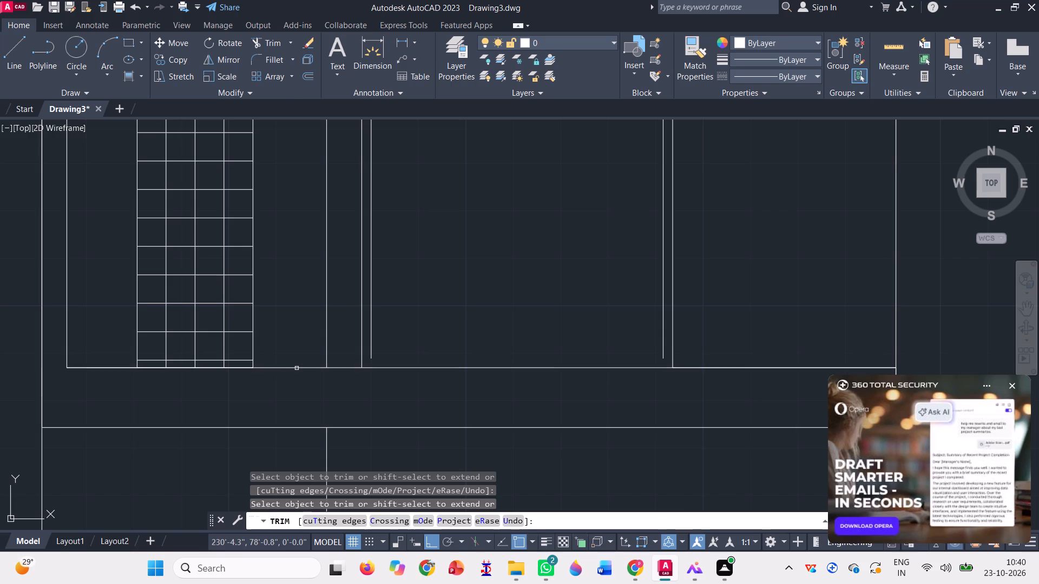
pyautogui.click(98, 367)
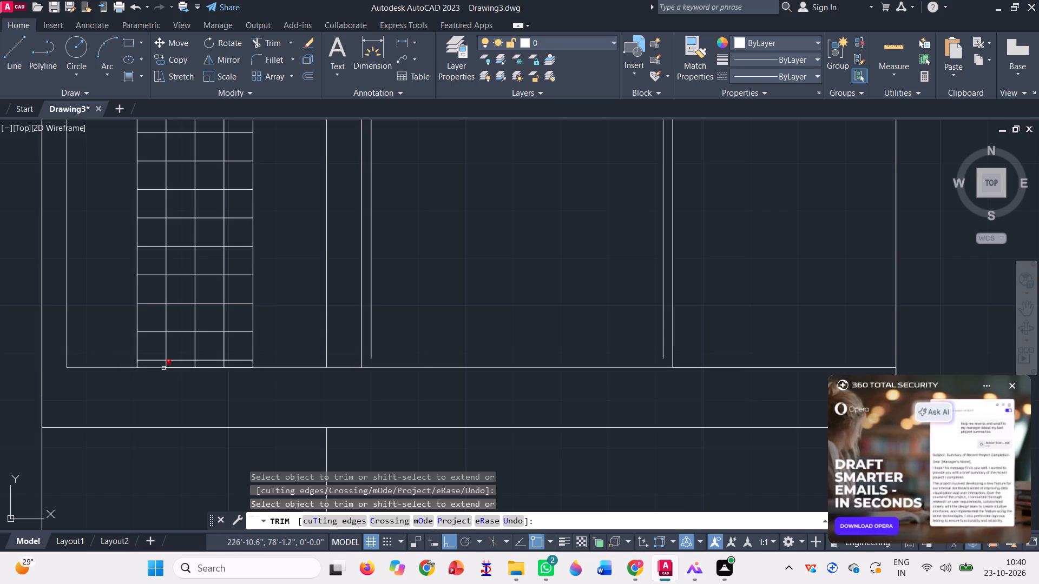
# Trim the overlapping floor-line segments beneath each column of the gridded panel.
pyautogui.scroll(3, 163, 367)
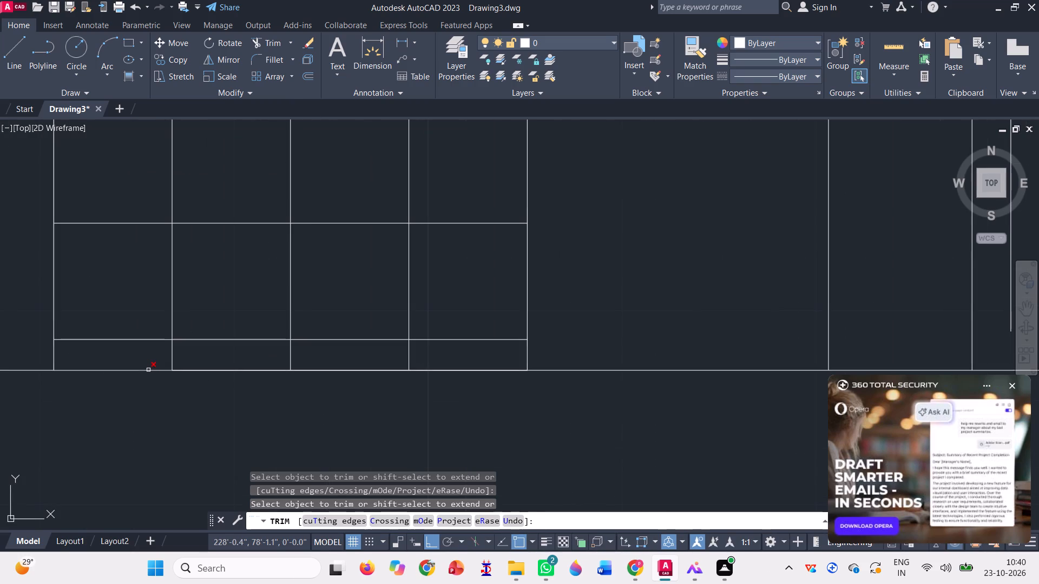
pyautogui.click(148, 370)
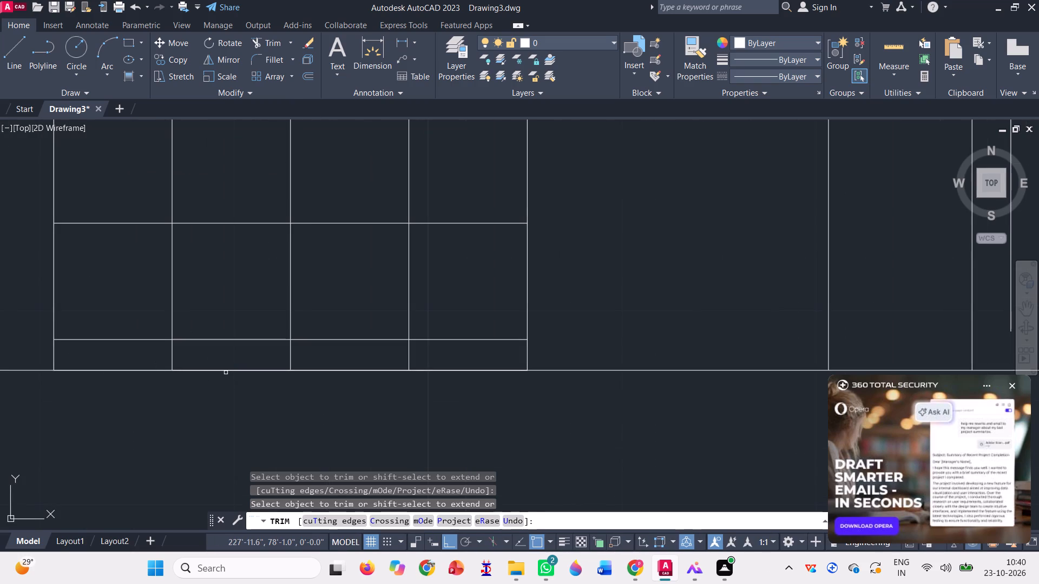
pyautogui.click(222, 370)
pyautogui.click(319, 371)
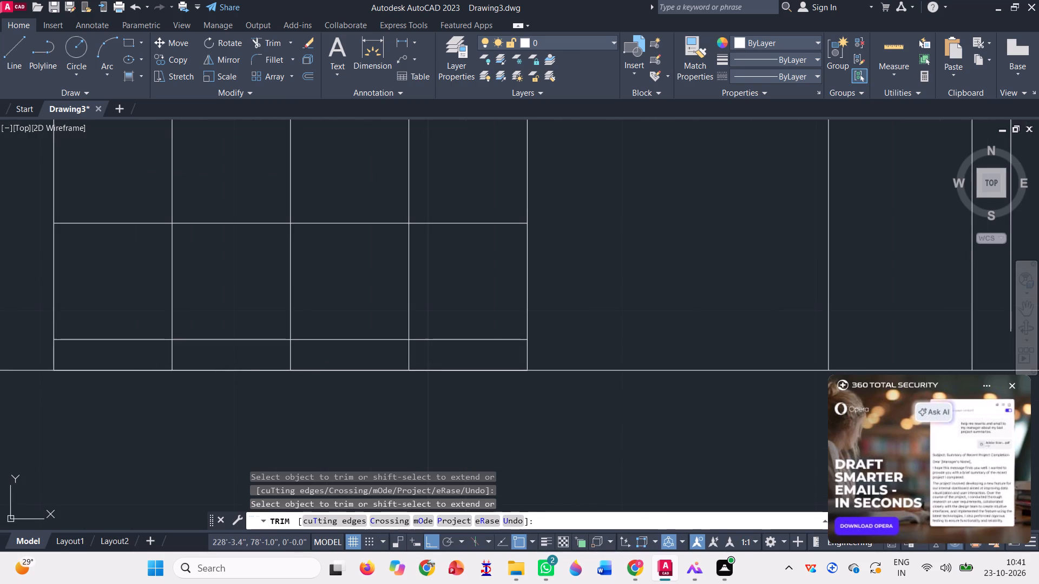
pyautogui.click(428, 371)
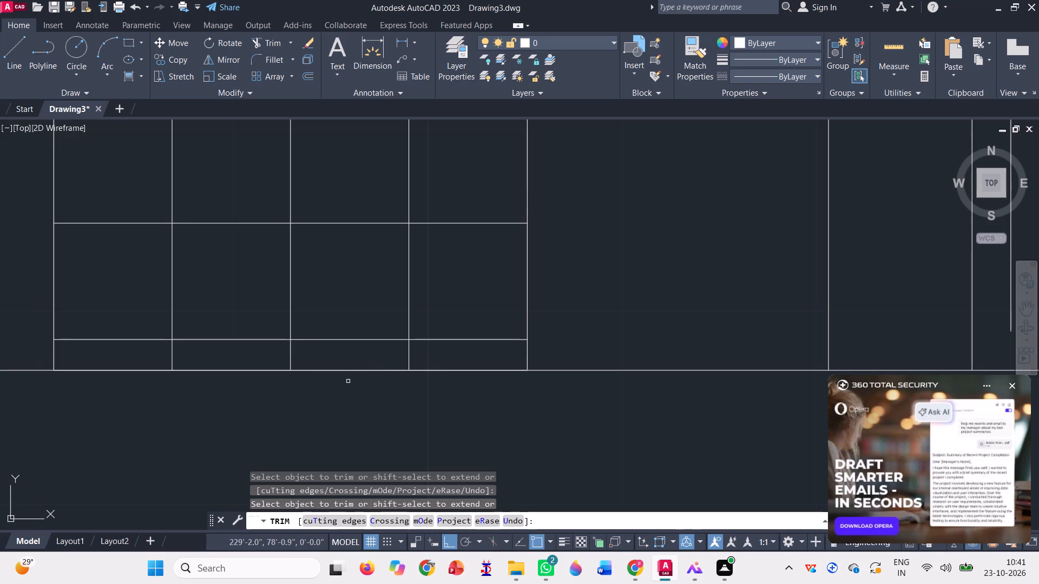
pyautogui.click(375, 370)
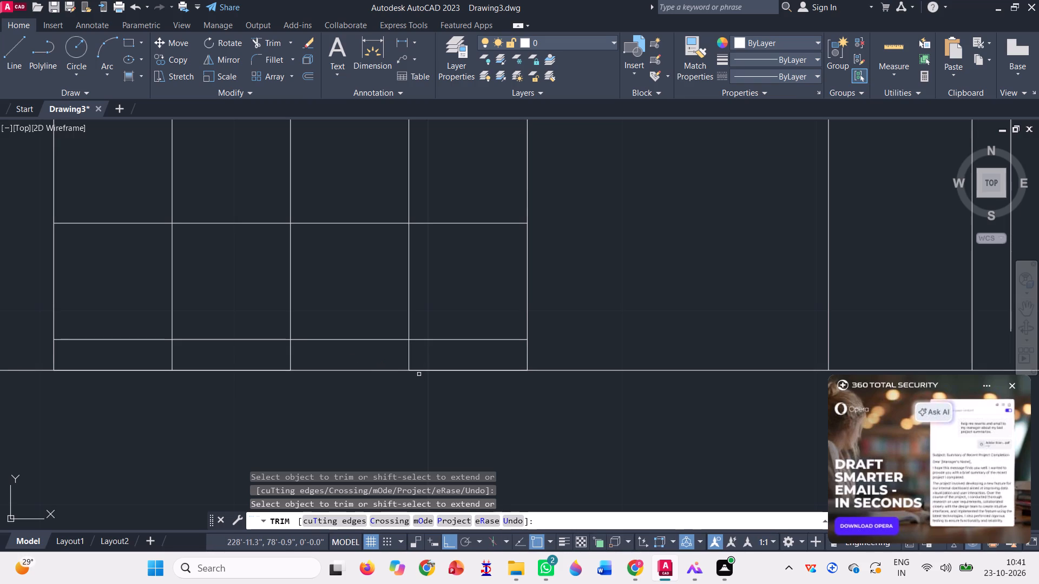
pyautogui.click(420, 371)
pyautogui.scroll(-1, 454, 380)
pyautogui.scroll(1, 325, 376)
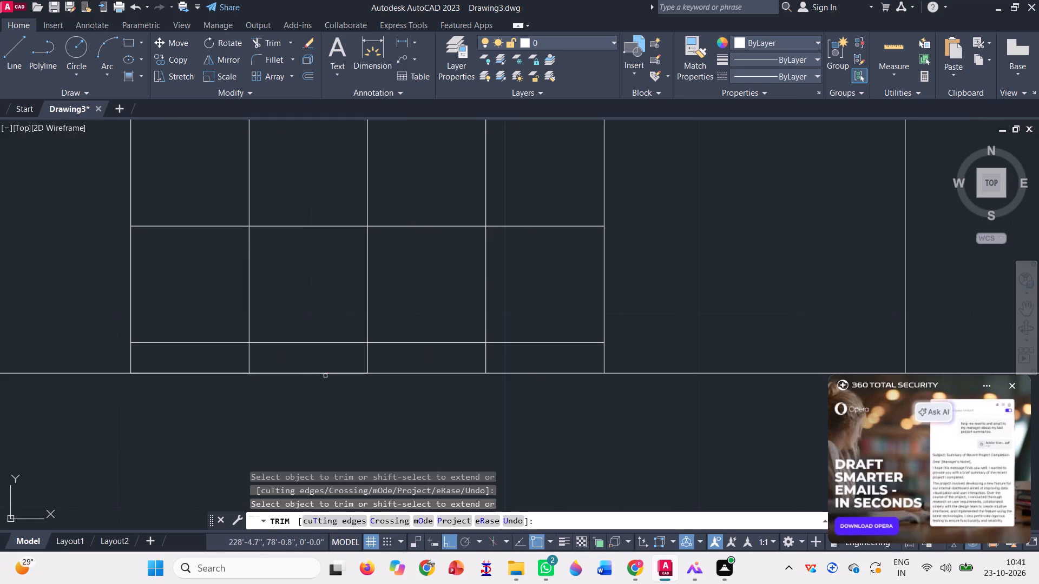
pyautogui.click(322, 373)
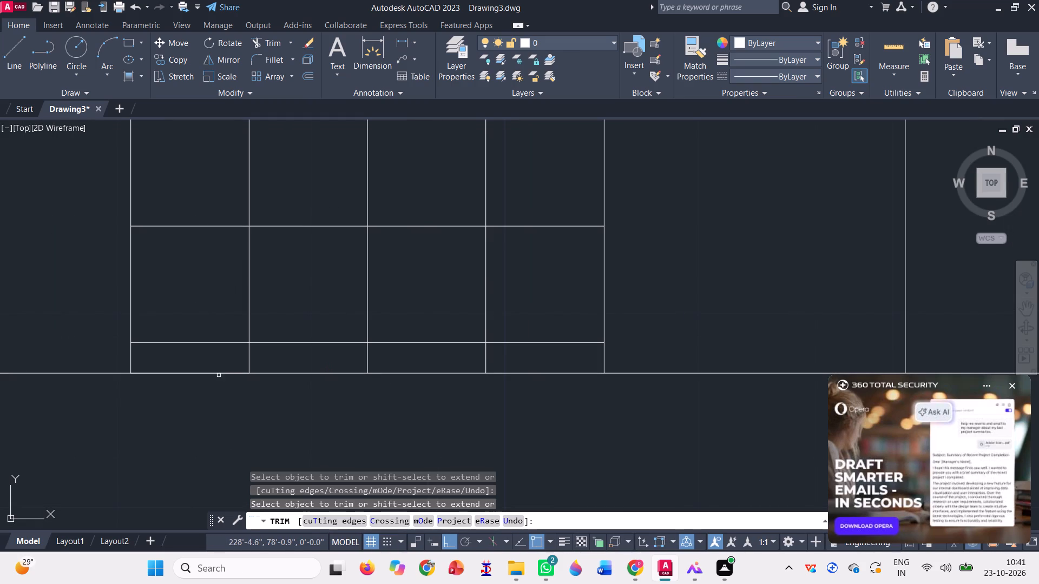
pyautogui.click(217, 374)
# Trim the overlapping floor-line segment between the door and the building's right edge.
pyautogui.scroll(-3, 263, 390)
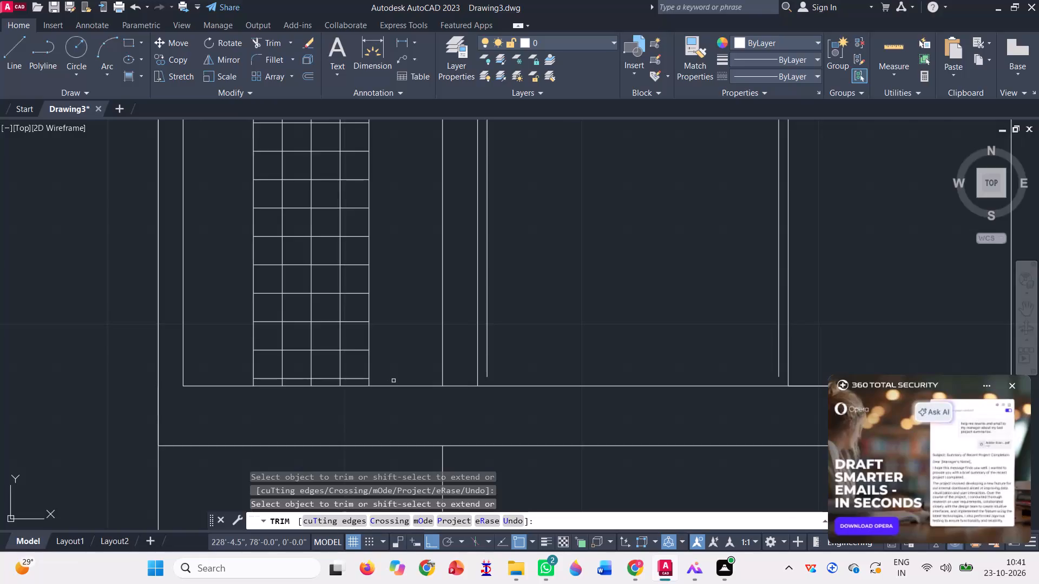
pyautogui.scroll(-1, 394, 380)
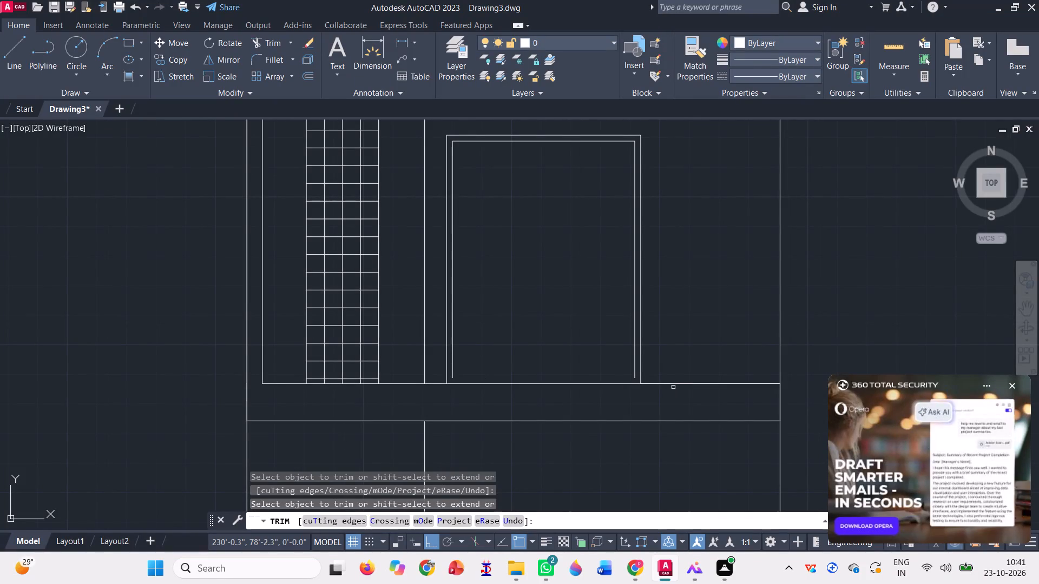
pyautogui.click(673, 382)
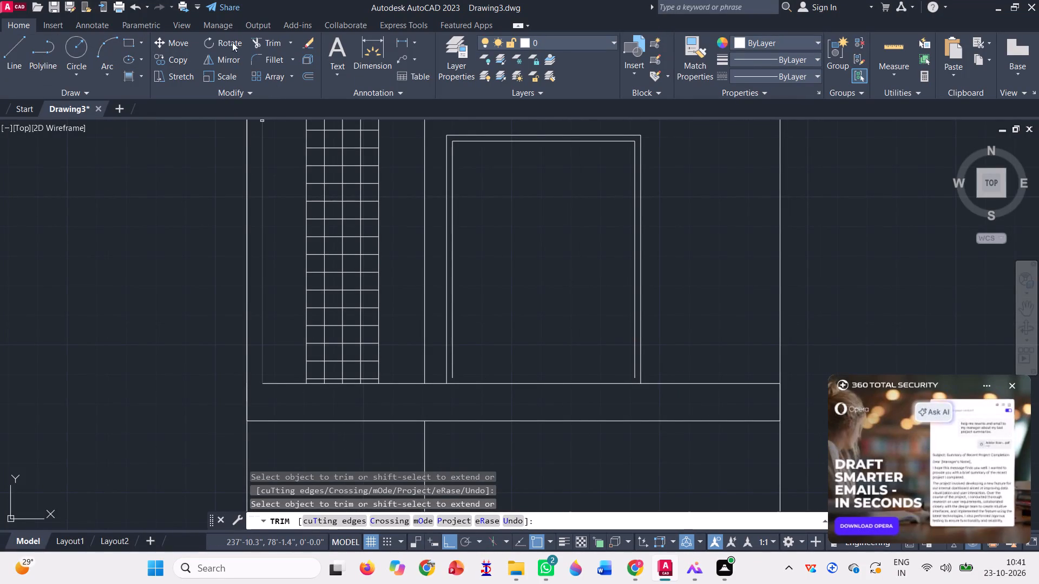
# Extend both vertical sides of the inner door rectangle down to the floor line.
pyautogui.click(293, 42)
pyautogui.click(277, 90)
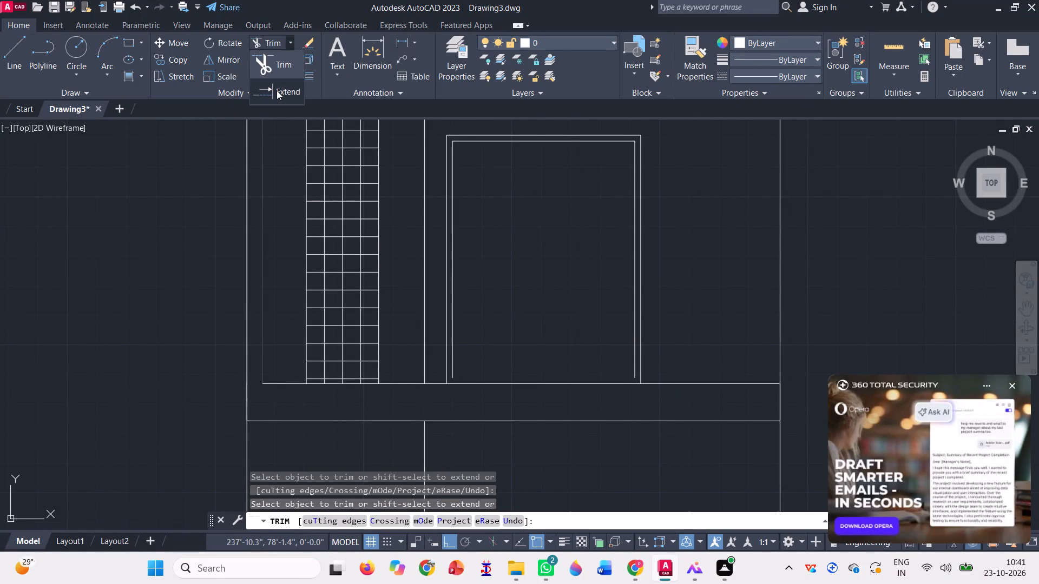
pyautogui.scroll(3, 462, 376)
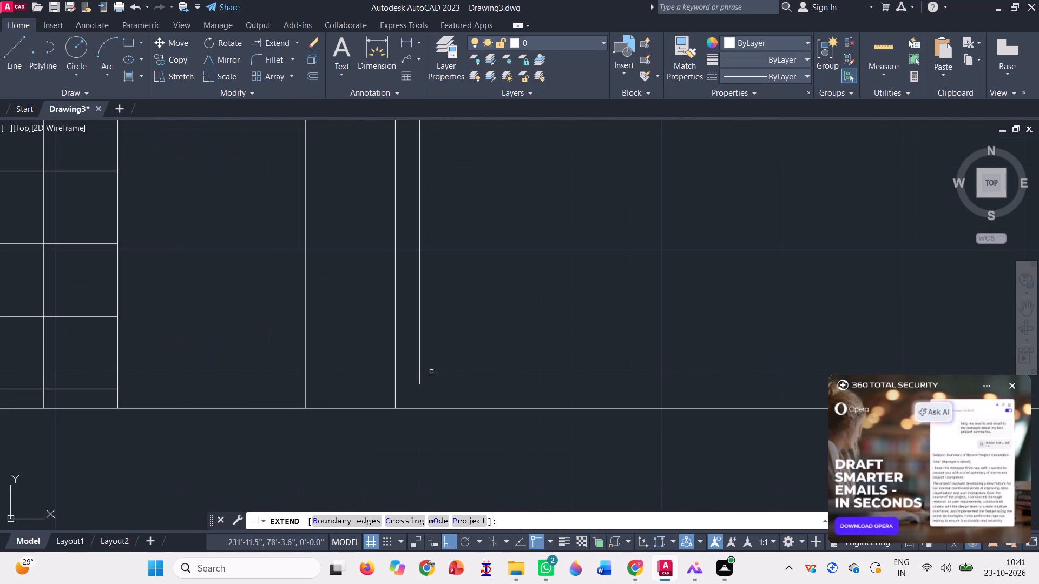
pyautogui.click(417, 368)
pyautogui.click(440, 369)
pyautogui.scroll(-3, 438, 369)
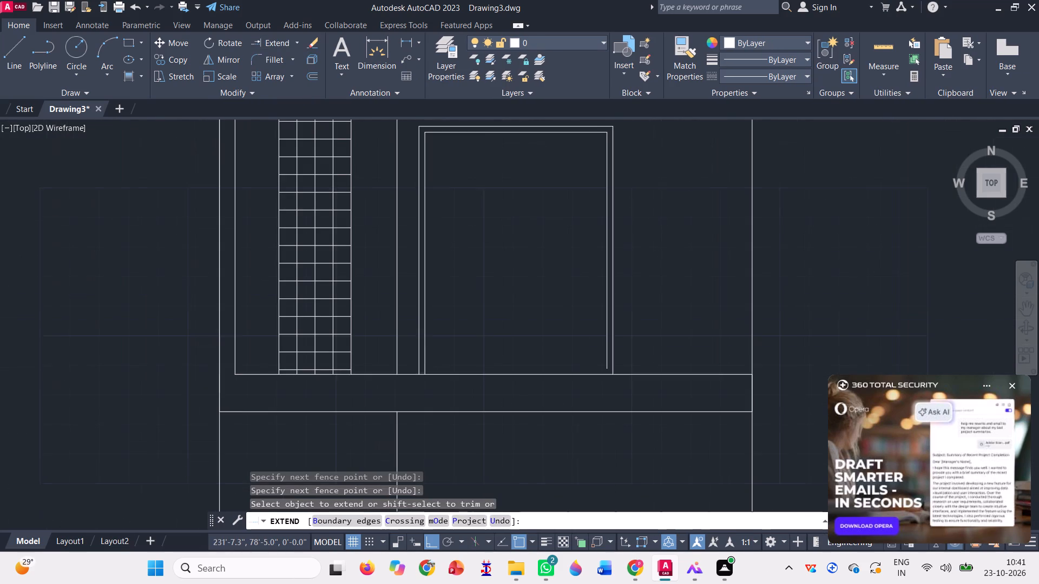
pyautogui.scroll(3, 628, 362)
pyautogui.click(541, 382)
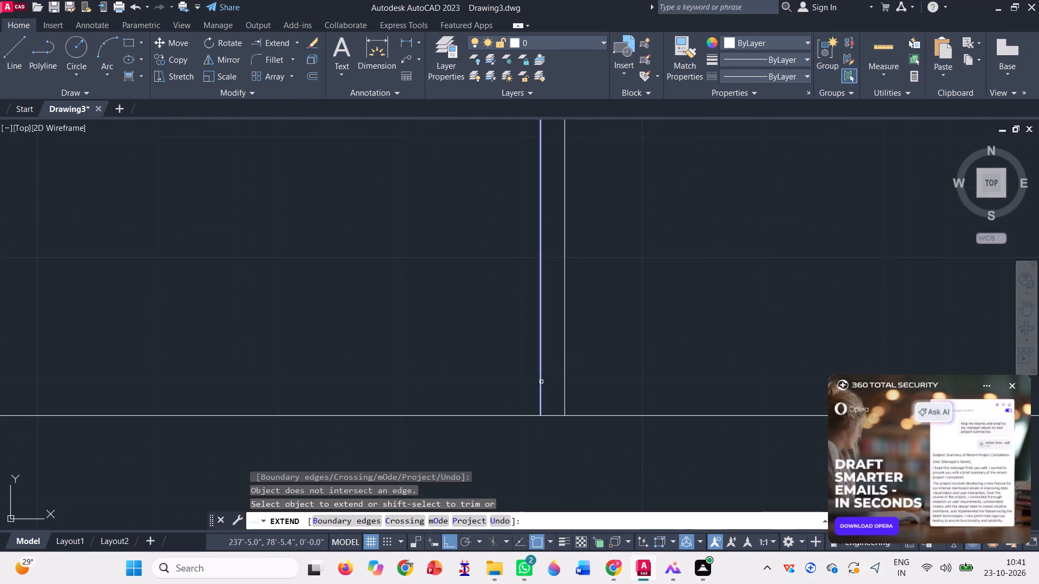
pyautogui.scroll(-5, 457, 351)
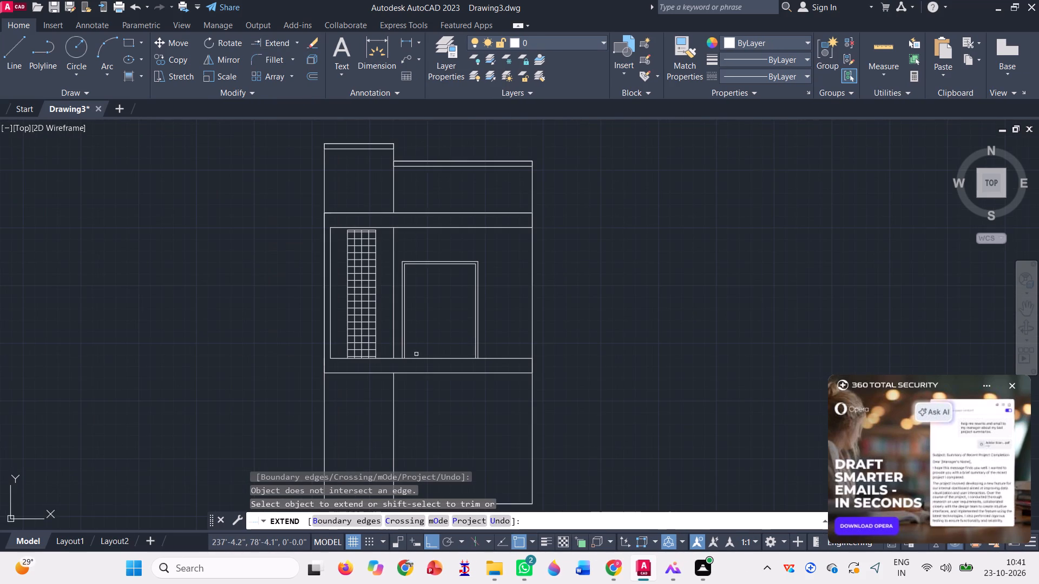
pyautogui.press('Escape')
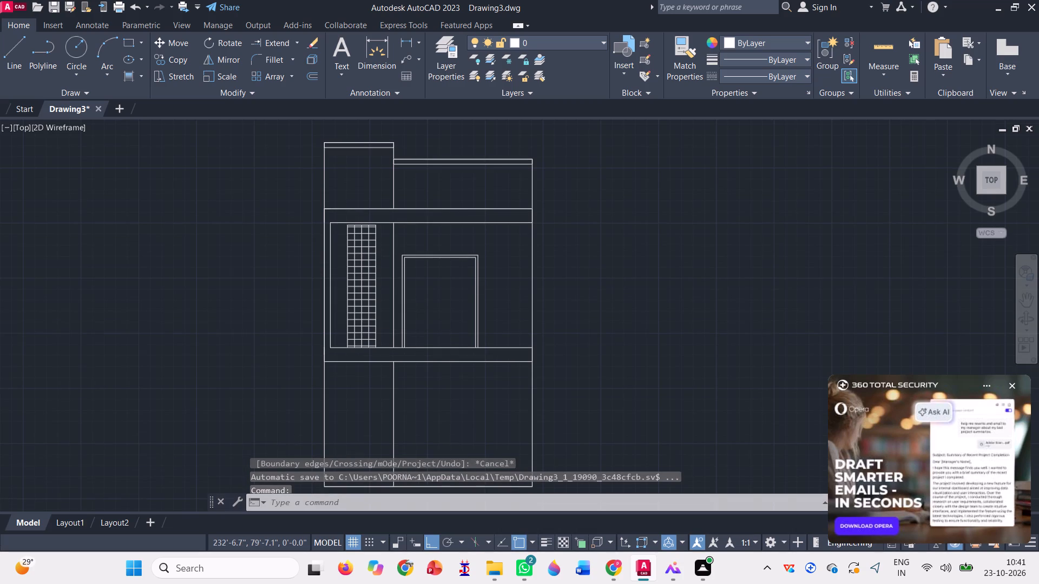
# Trim the overlapping line segments along the top edge of the upper slab band.
pyautogui.scroll(2, 405, 202)
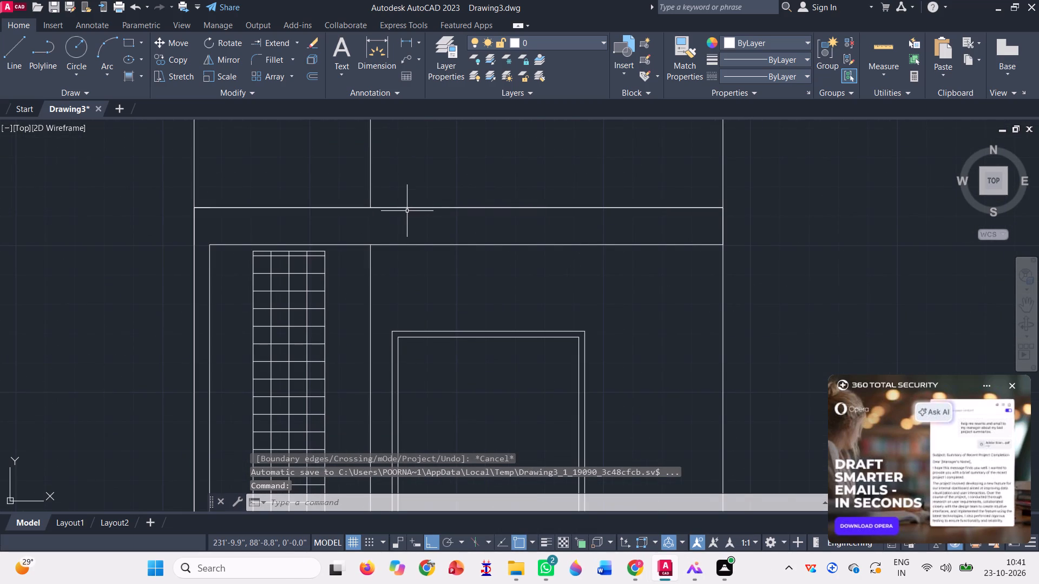
pyautogui.click(297, 47)
pyautogui.click(281, 67)
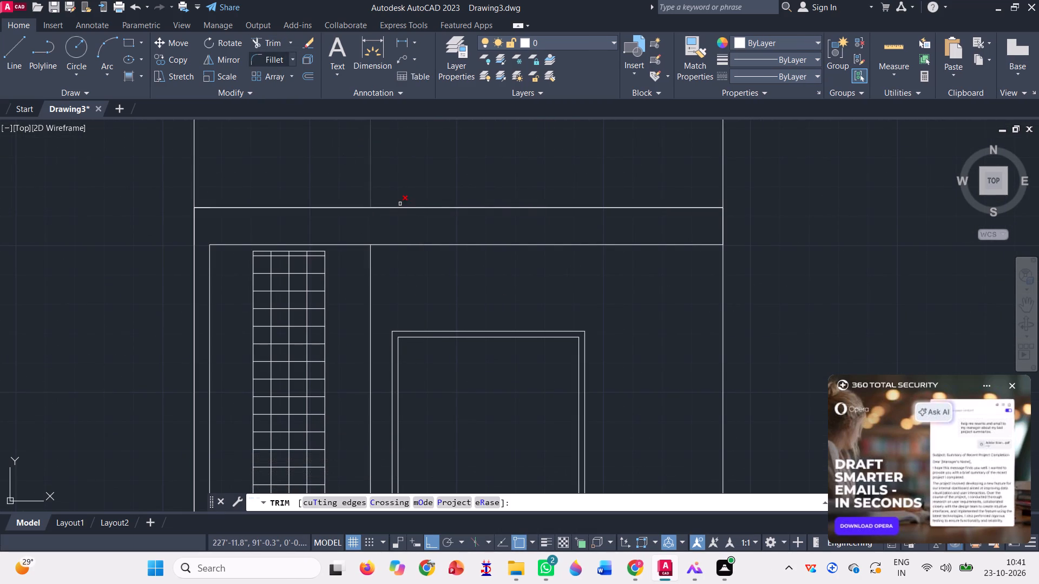
pyautogui.click(402, 206)
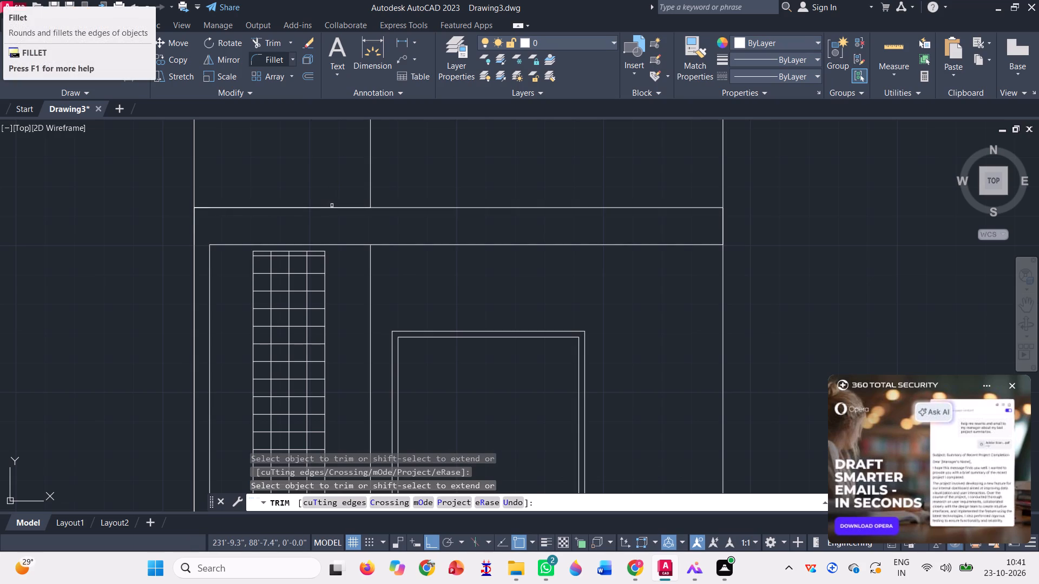
pyautogui.click(332, 207)
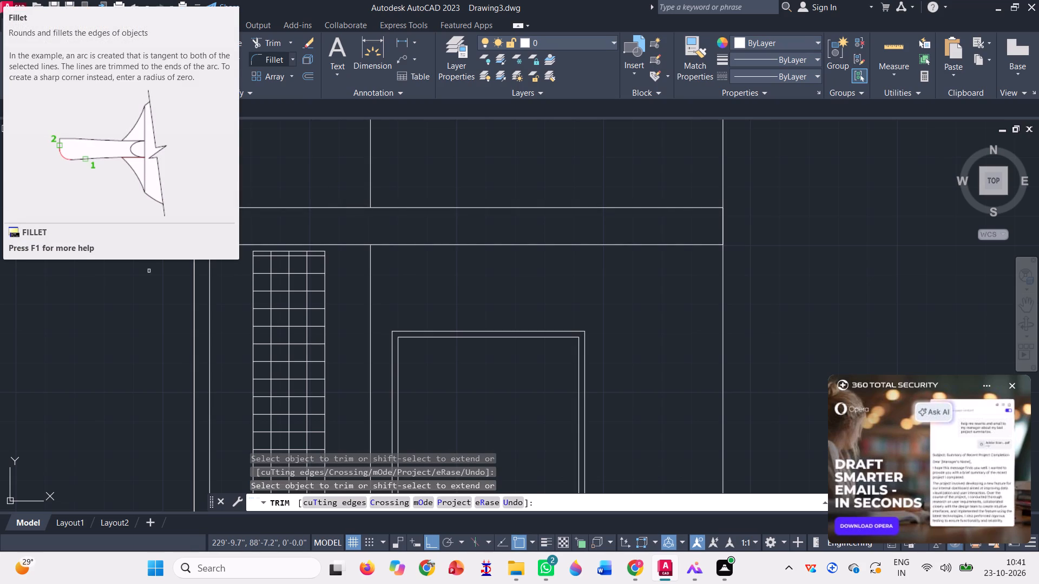
pyautogui.scroll(-1, 313, 294)
pyautogui.scroll(-1, 273, 228)
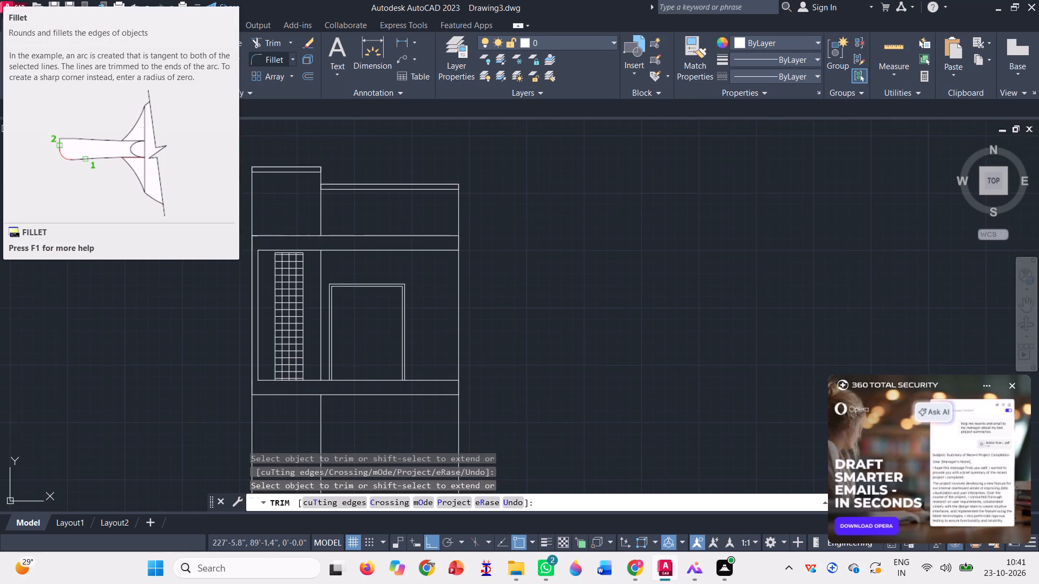
pyautogui.scroll(3, 213, 238)
pyautogui.scroll(2, 372, 229)
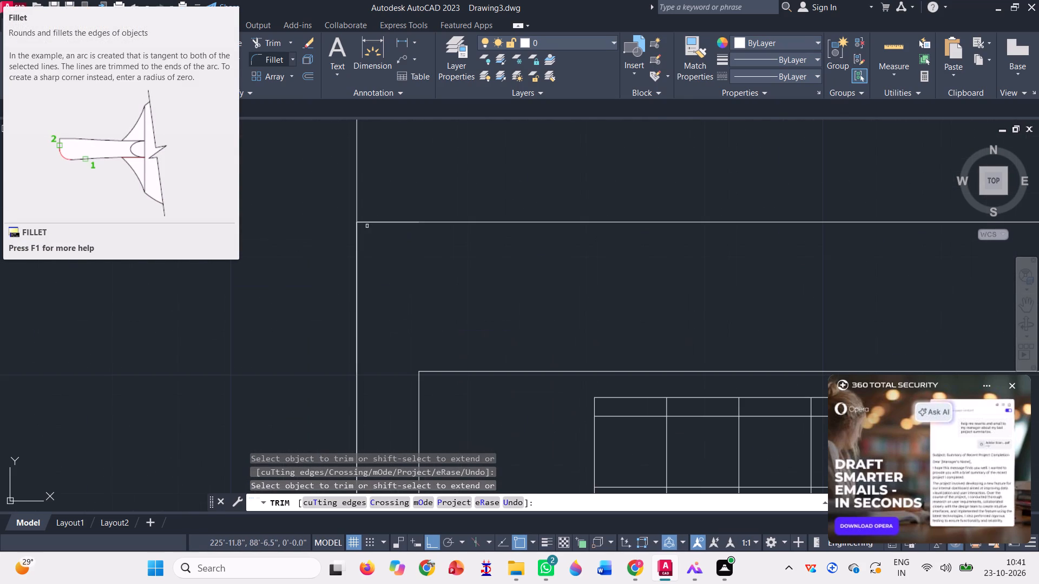
pyautogui.click(369, 221)
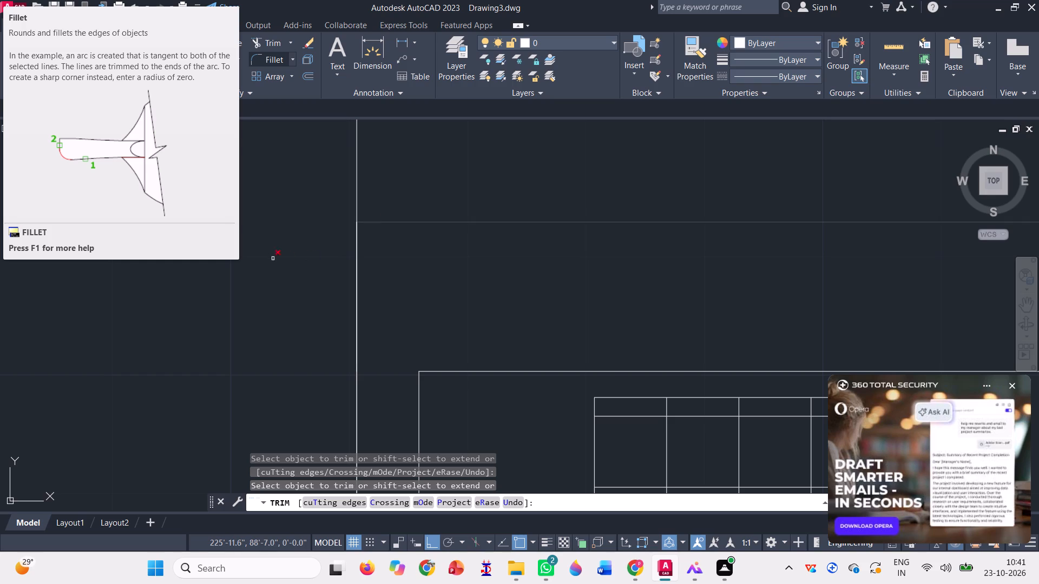
# Trim the overlapping segments on the building's left edge beside and below the upper slab band.
pyautogui.scroll(-1, 269, 256)
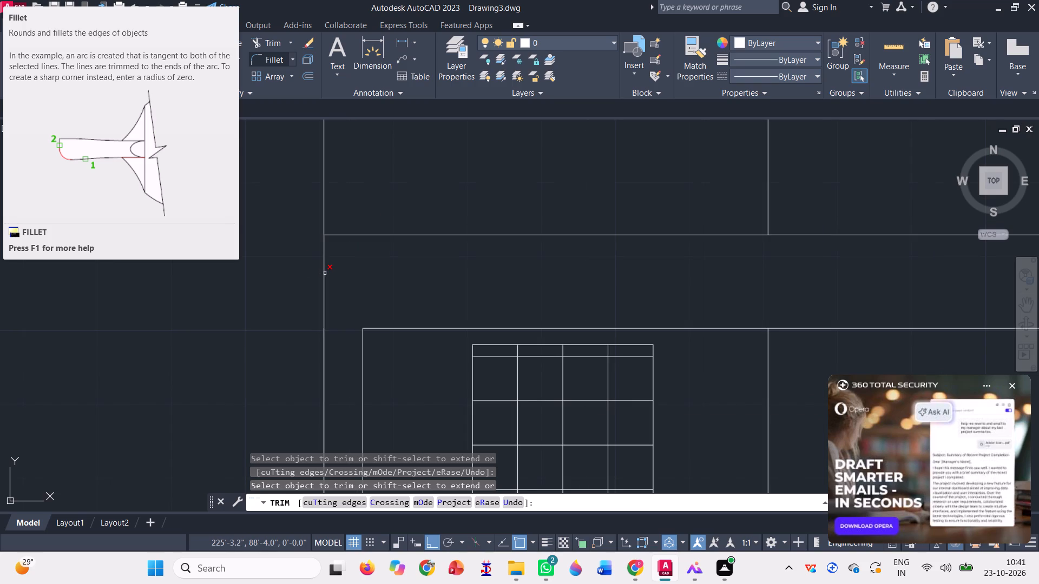
pyautogui.click(325, 273)
pyautogui.scroll(-1, 278, 249)
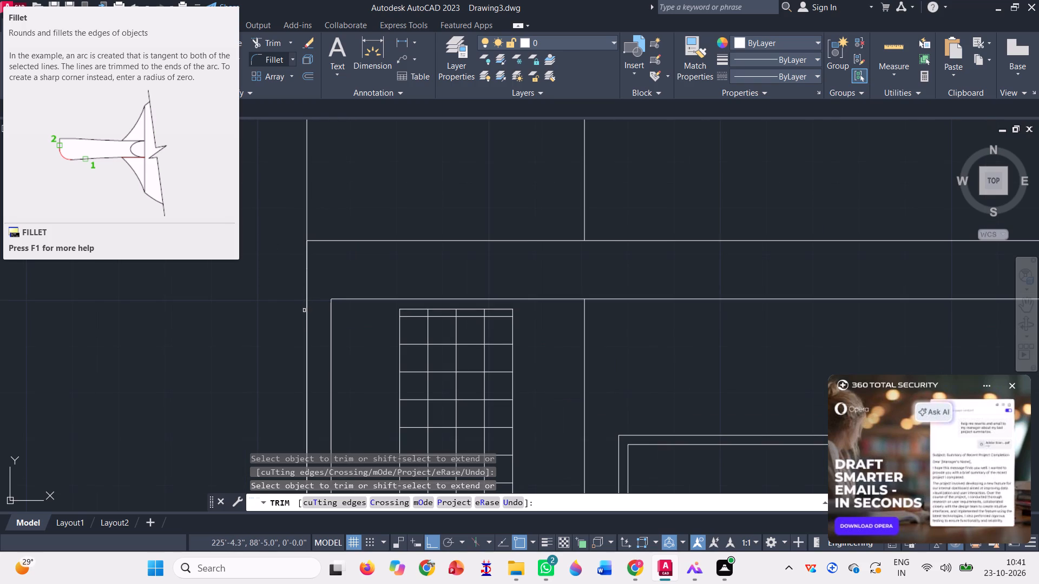
pyautogui.click(307, 313)
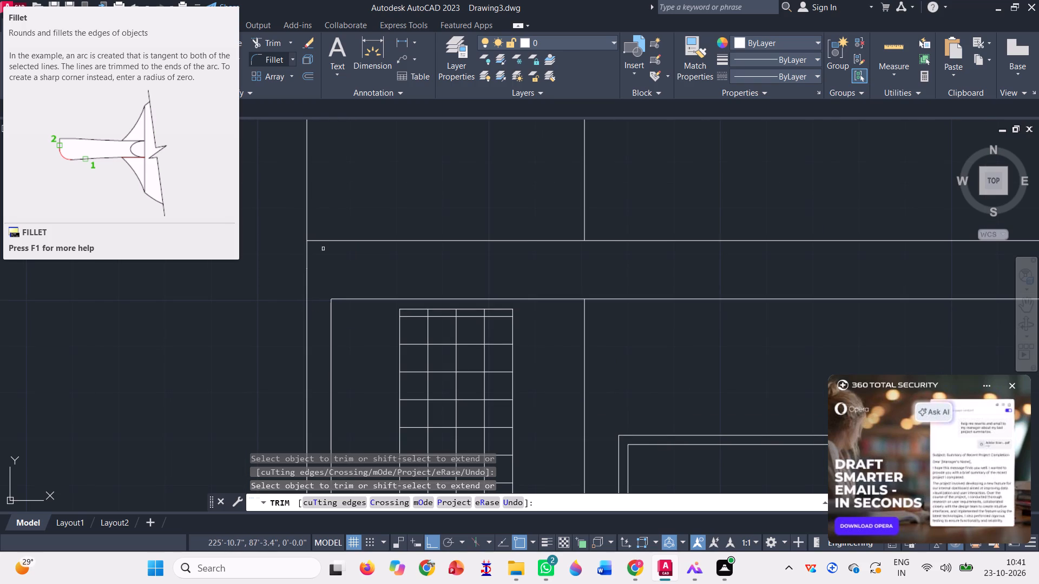
pyautogui.click(311, 316)
pyautogui.click(313, 311)
# Trim the overlapping segments on the left, top and right edges of the raised section's roof cap.
pyautogui.scroll(-2, 317, 241)
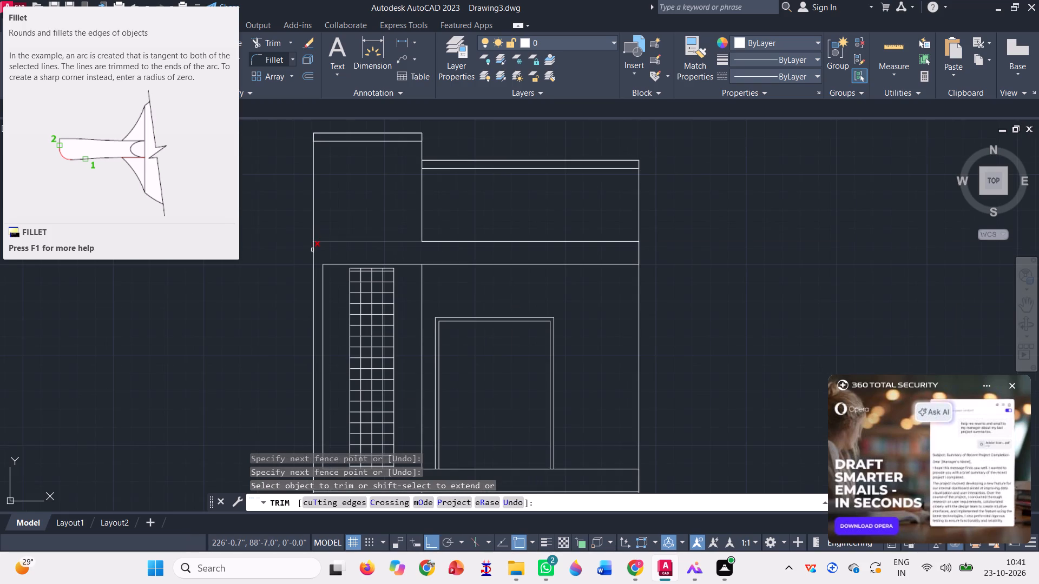
pyautogui.scroll(4, 313, 127)
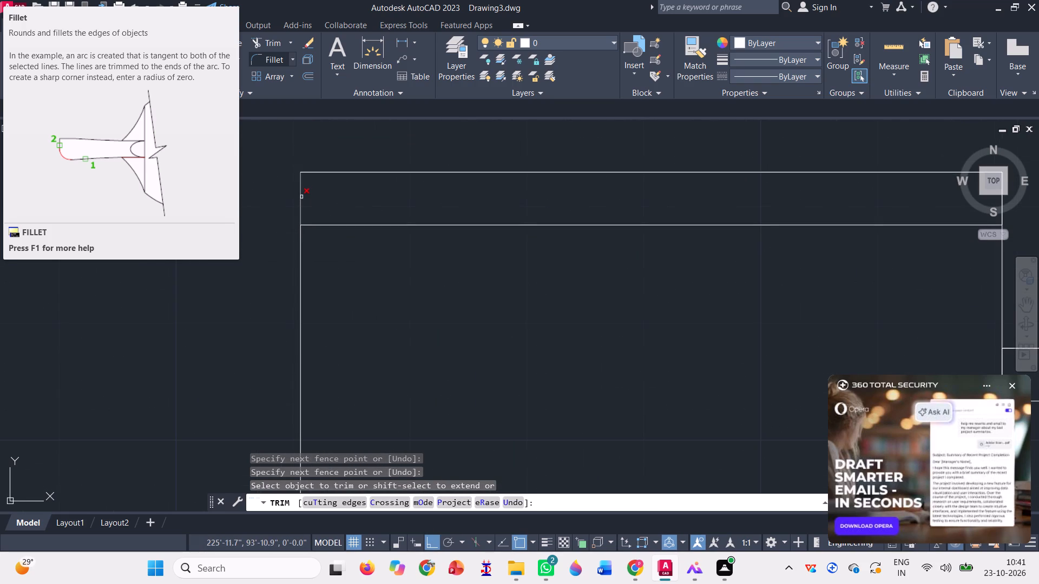
pyautogui.click(301, 196)
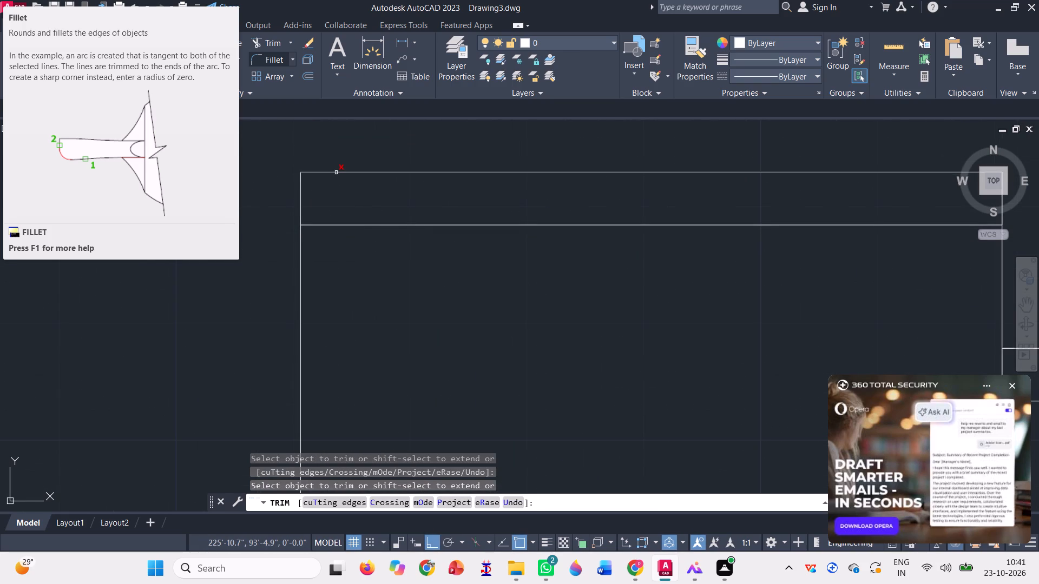
pyautogui.click(336, 172)
pyautogui.scroll(-1, 251, 197)
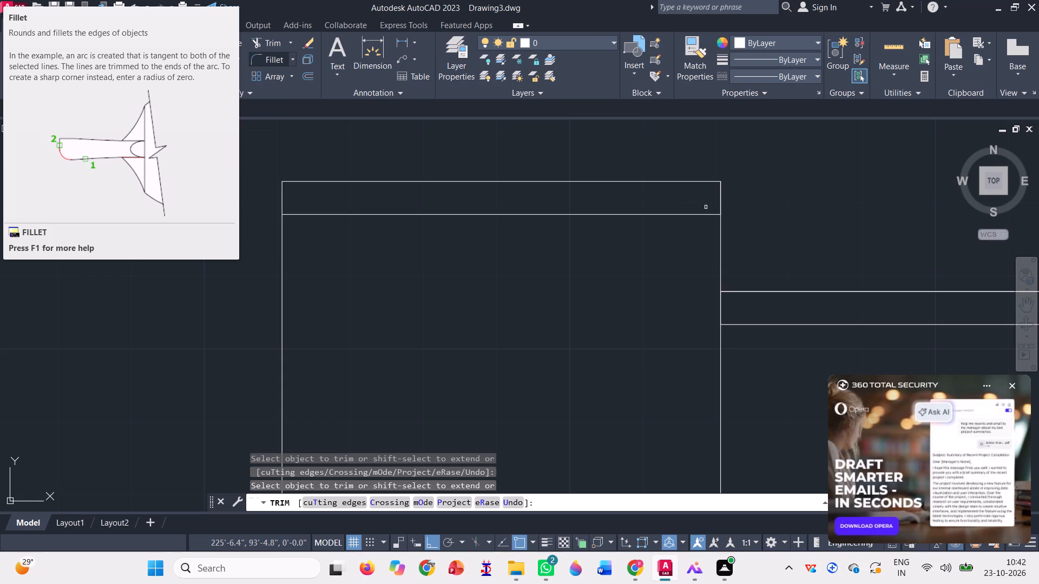
pyautogui.scroll(2, 739, 197)
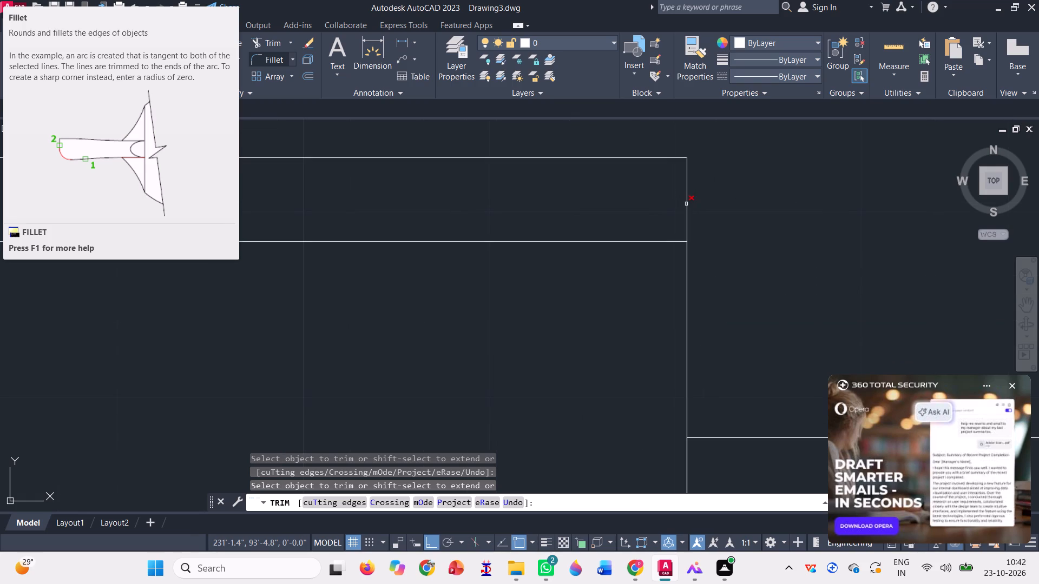
pyautogui.click(686, 204)
# Trim the overlapping segments on the left, top and right edges of the lower roof cap.
pyautogui.scroll(-1, 503, 154)
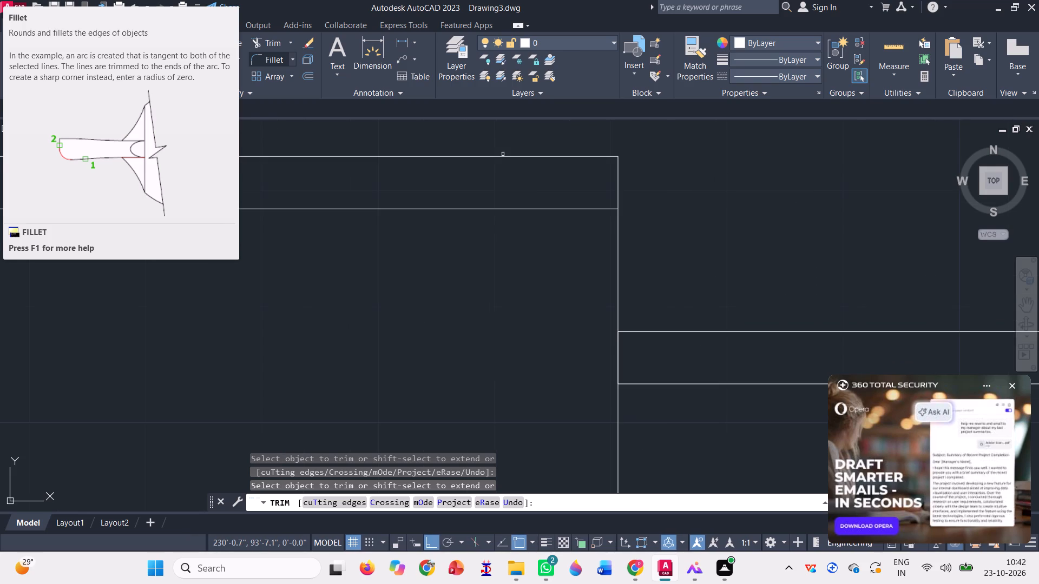
pyautogui.scroll(-1, 496, 181)
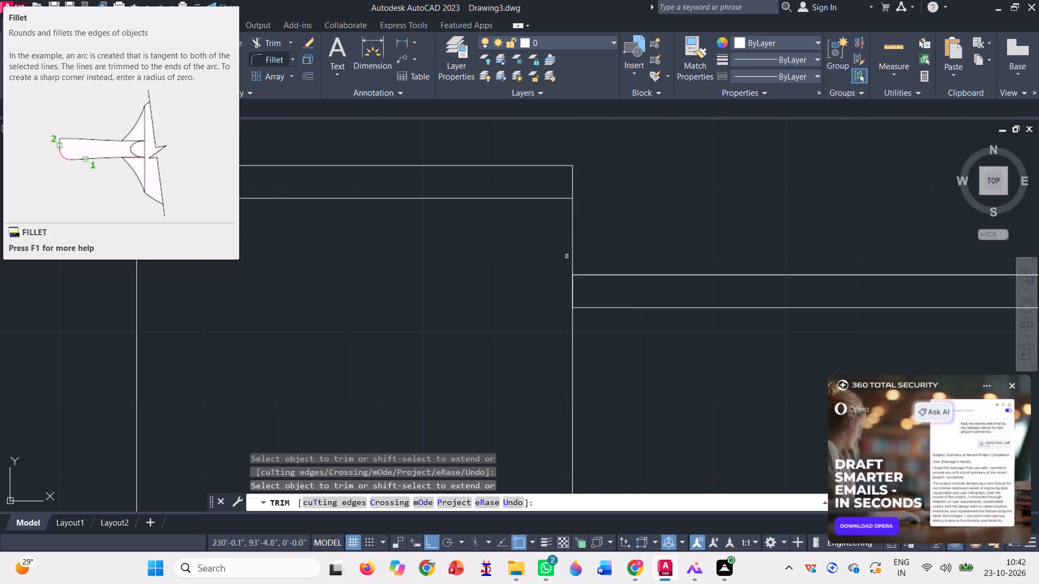
pyautogui.click(573, 291)
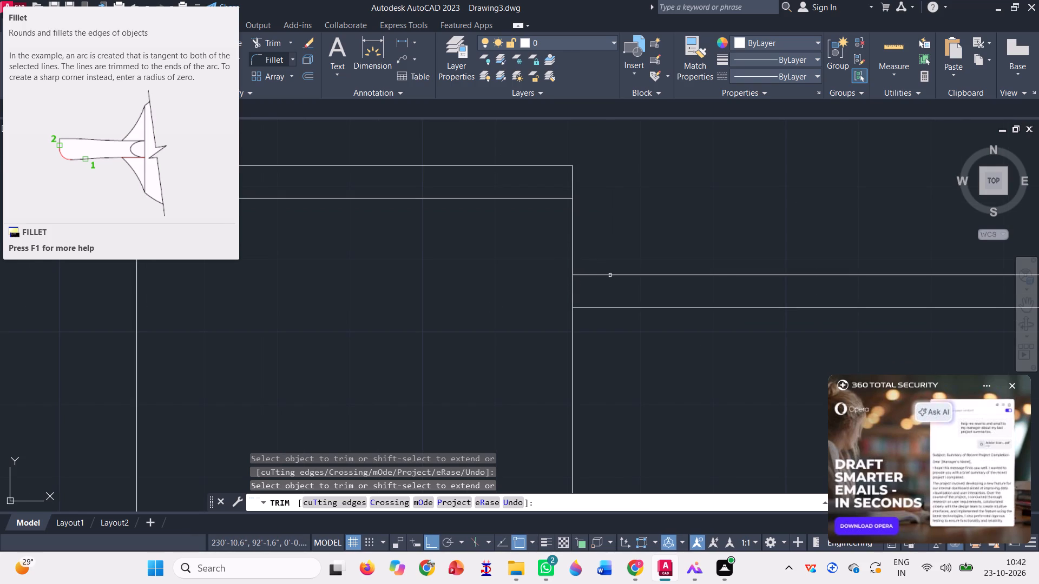
pyautogui.scroll(1, 610, 274)
pyautogui.click(611, 274)
pyautogui.scroll(-3, 407, 278)
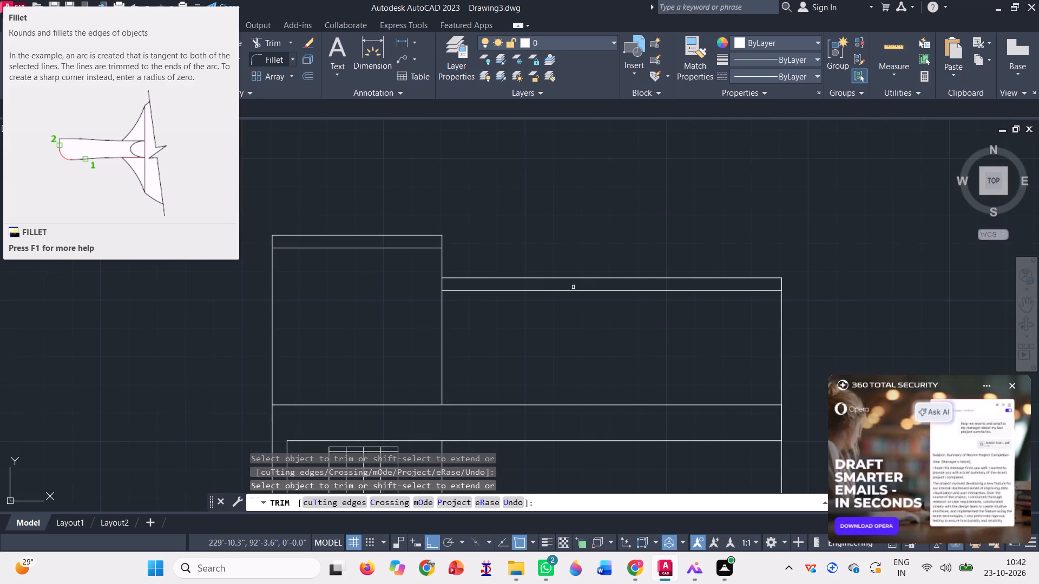
pyautogui.scroll(3, 785, 286)
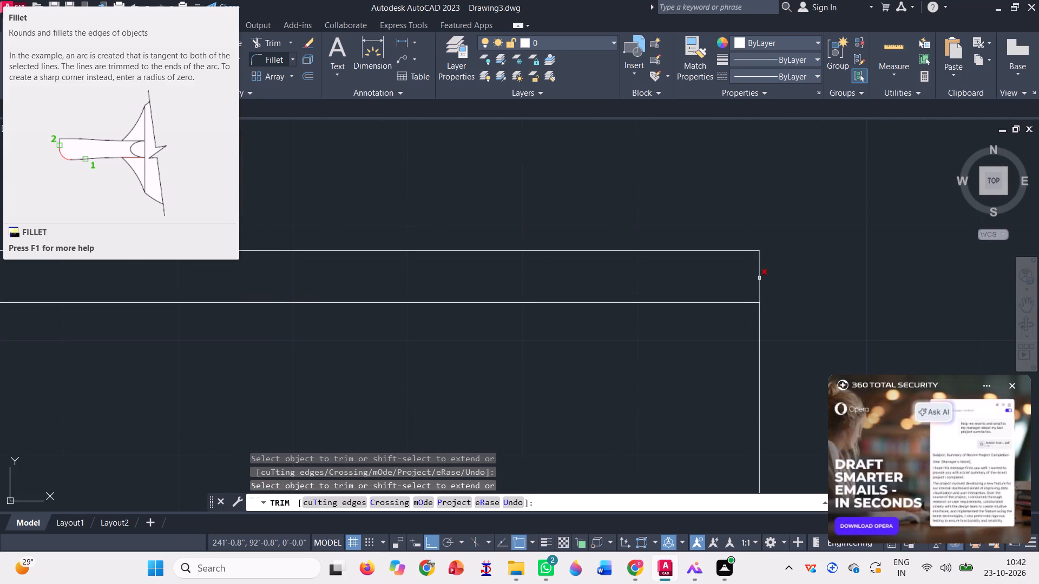
pyautogui.click(759, 278)
# Trim the overlapping segment on the building's right edge at the end of the upper slab band.
pyautogui.scroll(-3, 629, 225)
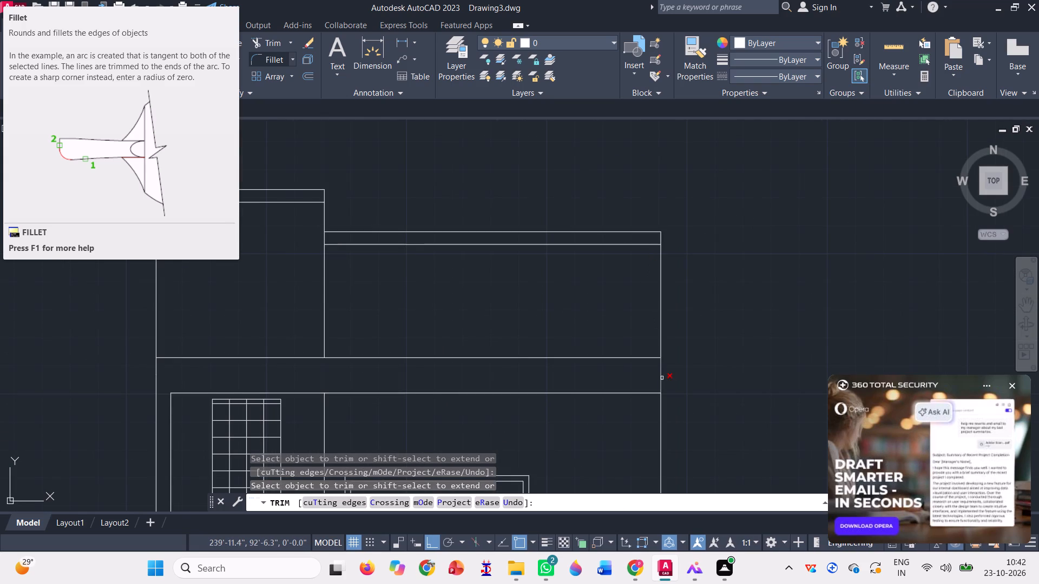
pyautogui.scroll(2, 662, 379)
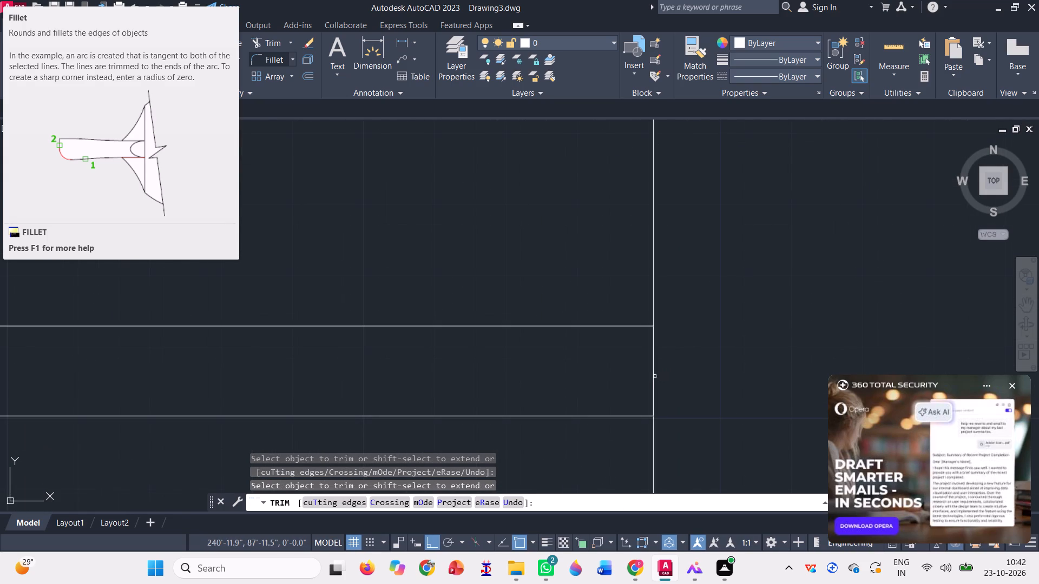
pyautogui.click(653, 375)
# Examine the whole elevation for remaining overlapping line segments.
pyautogui.scroll(-1, 685, 370)
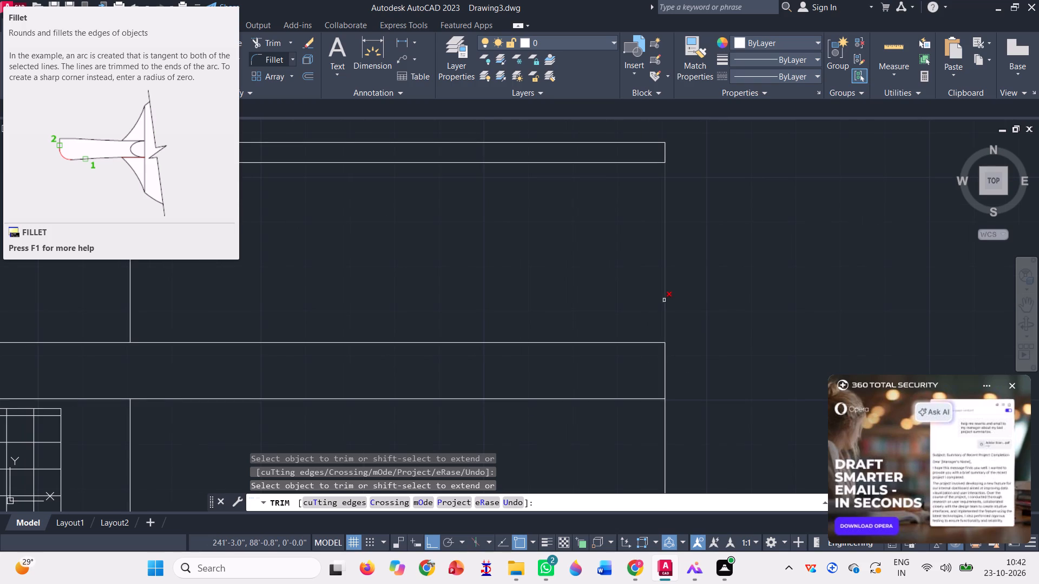
pyautogui.scroll(-1, 656, 280)
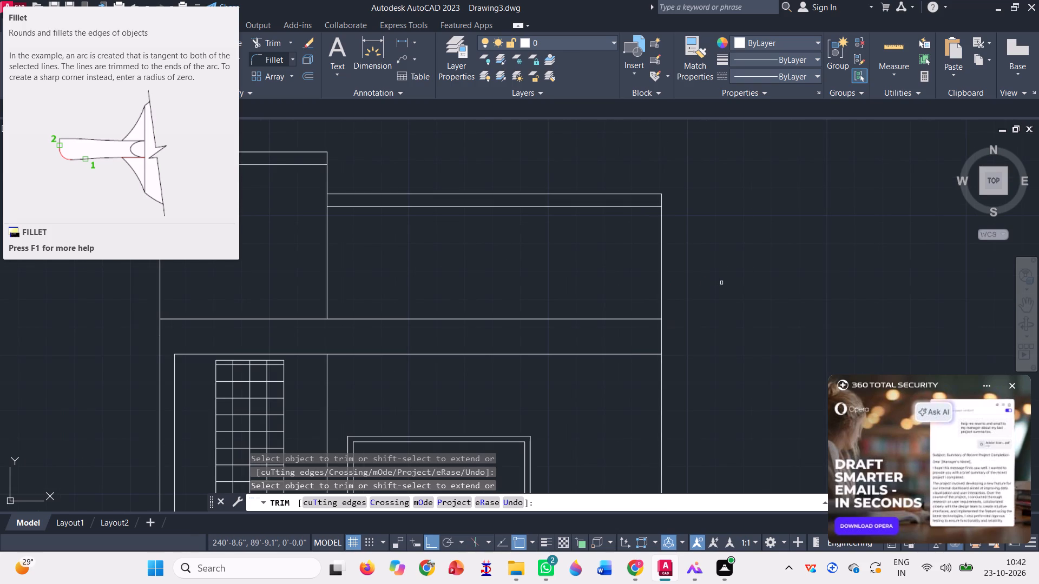
pyautogui.scroll(-1, 701, 272)
pyautogui.scroll(-1, 448, 276)
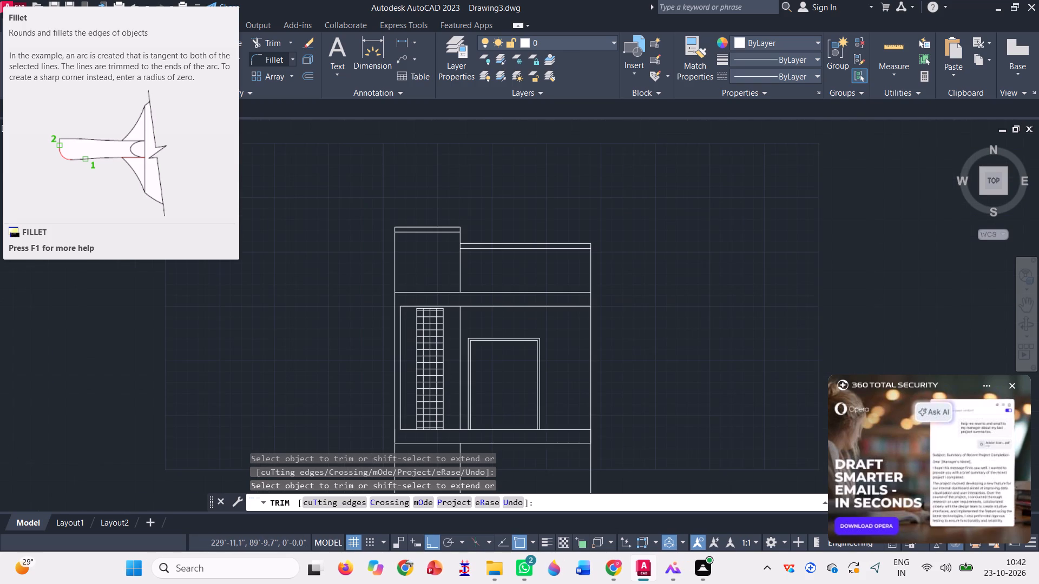
pyautogui.scroll(3, 444, 317)
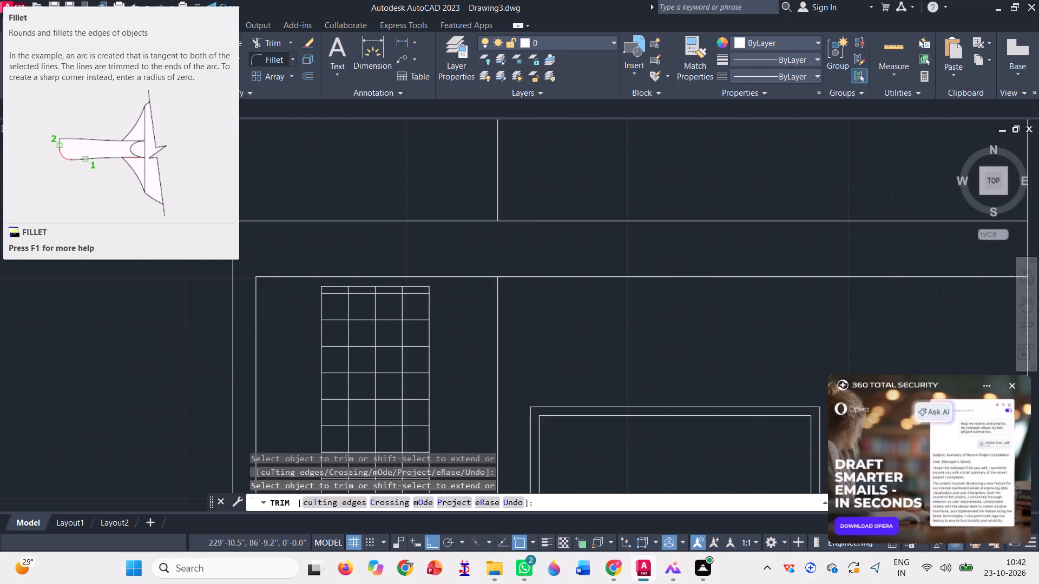
pyautogui.scroll(-1, 460, 256)
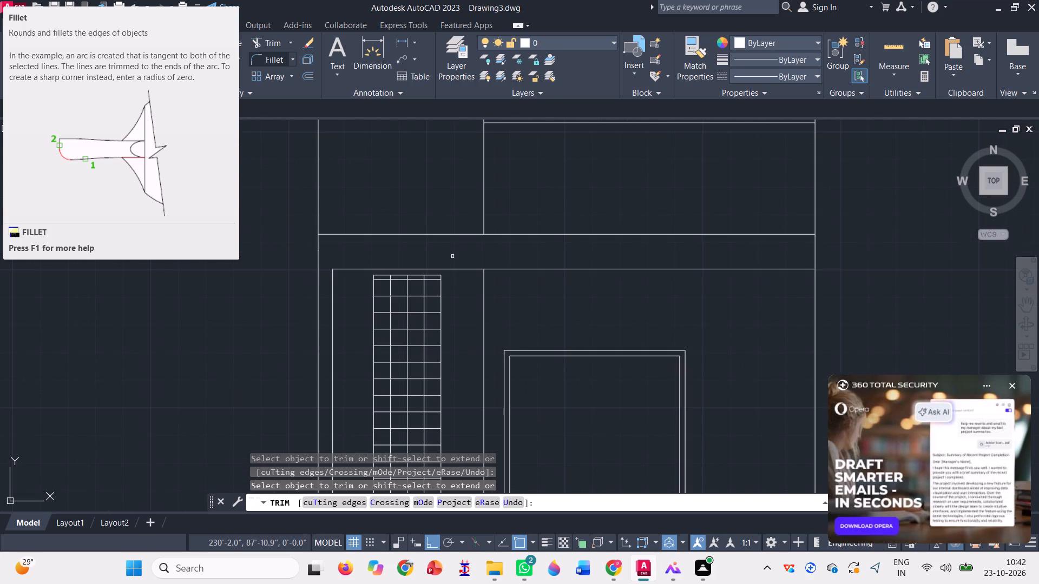
pyautogui.scroll(-2, 450, 242)
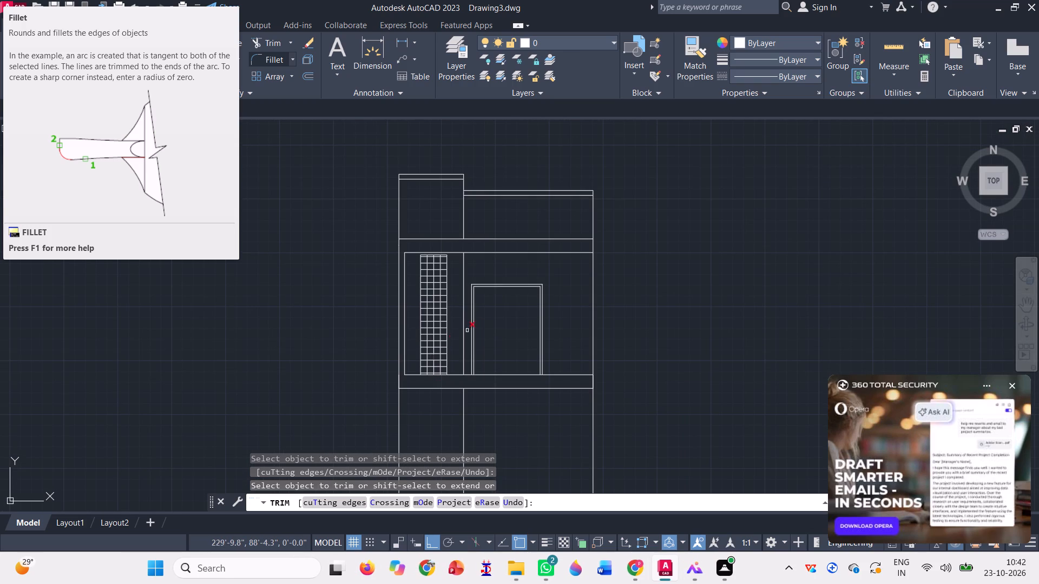
pyautogui.scroll(-2, 550, 264)
pyautogui.scroll(1, 490, 363)
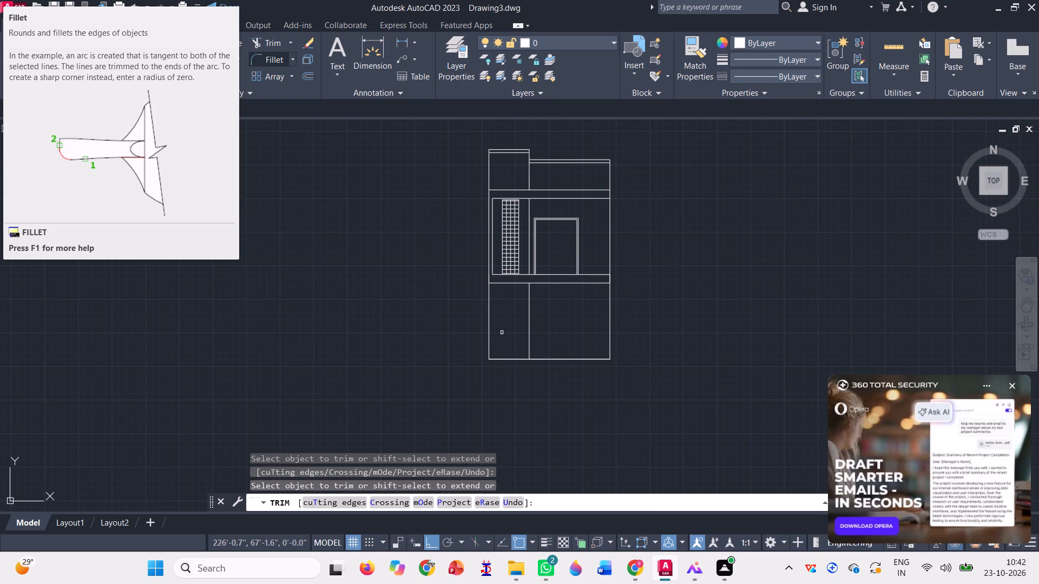
# Draw a horizontal line across the door's lower part, from the upper floor's inner vertical line to the building's right edge.
pyautogui.press('Escape')
pyautogui.press('l')
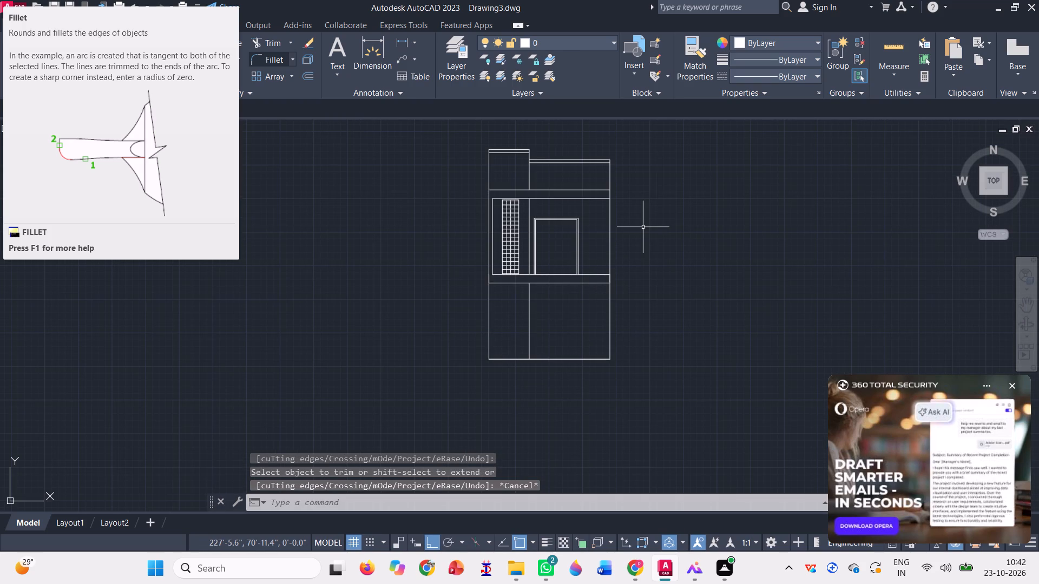
pyautogui.press('Return')
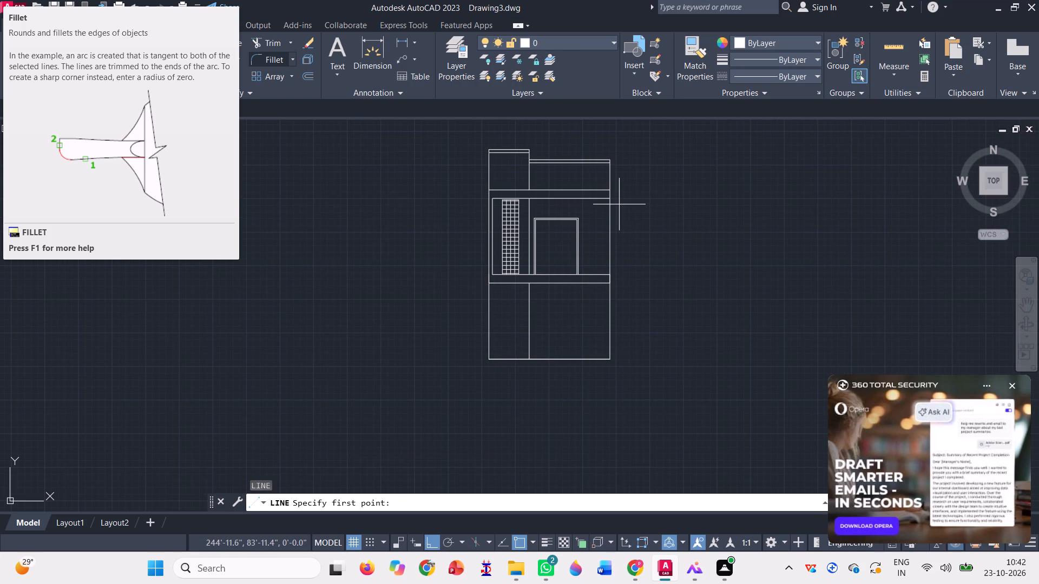
pyautogui.scroll(3, 619, 204)
pyautogui.scroll(-2, 560, 267)
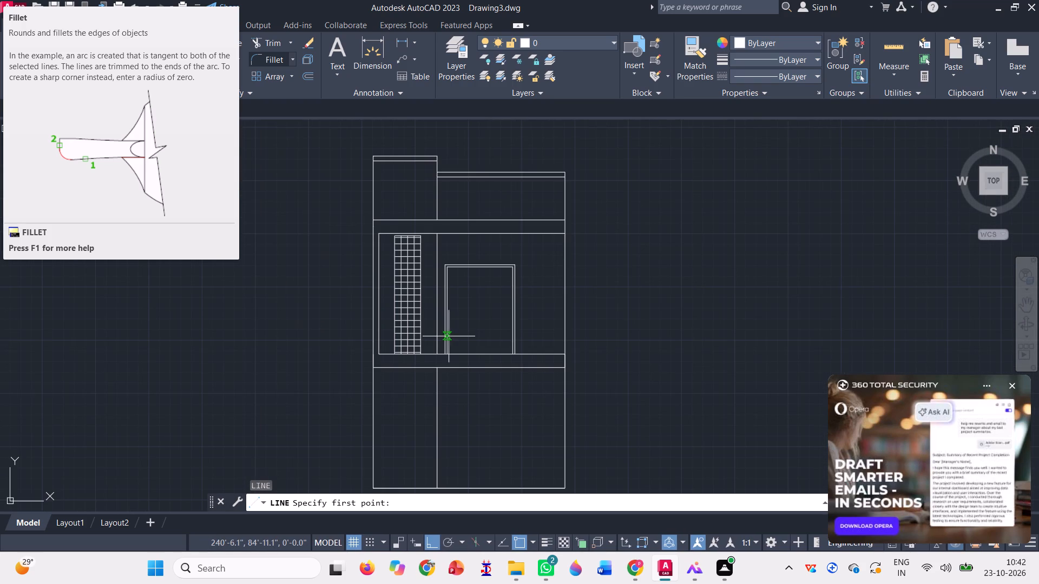
pyautogui.scroll(1, 437, 316)
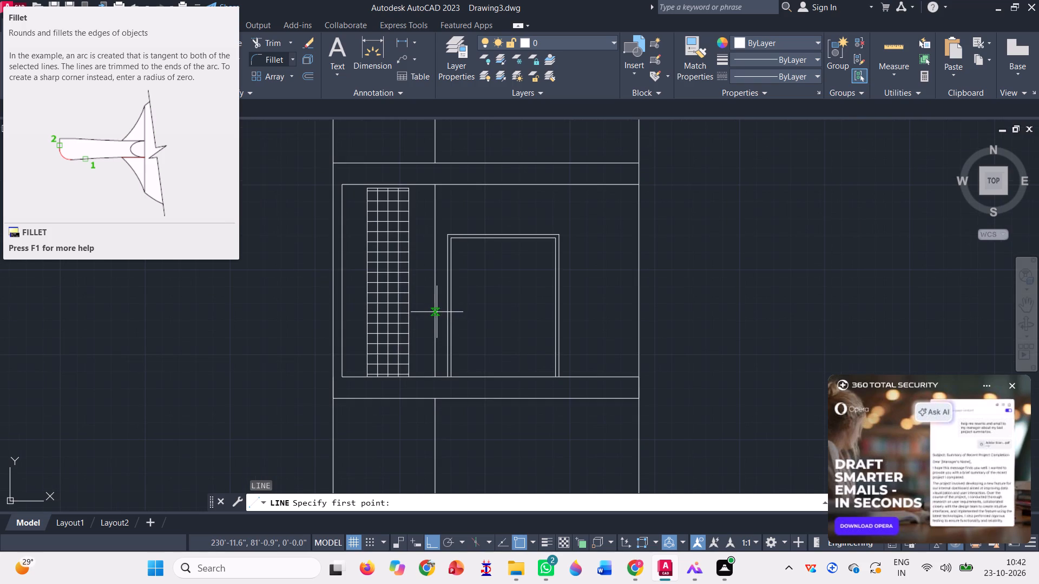
pyautogui.click(433, 317)
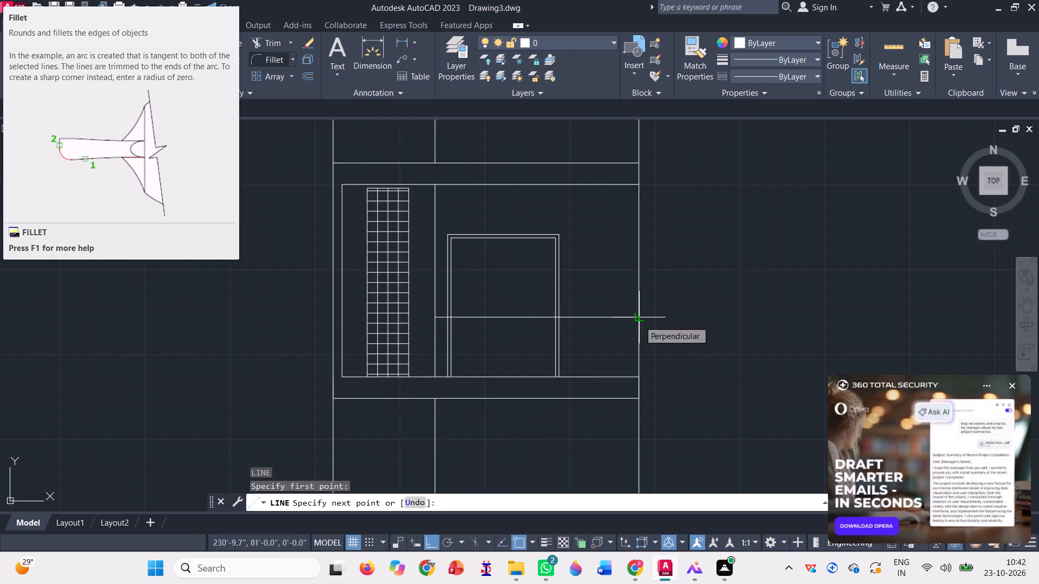
pyautogui.click(639, 318)
pyautogui.press('space')
pyautogui.scroll(-1, 549, 302)
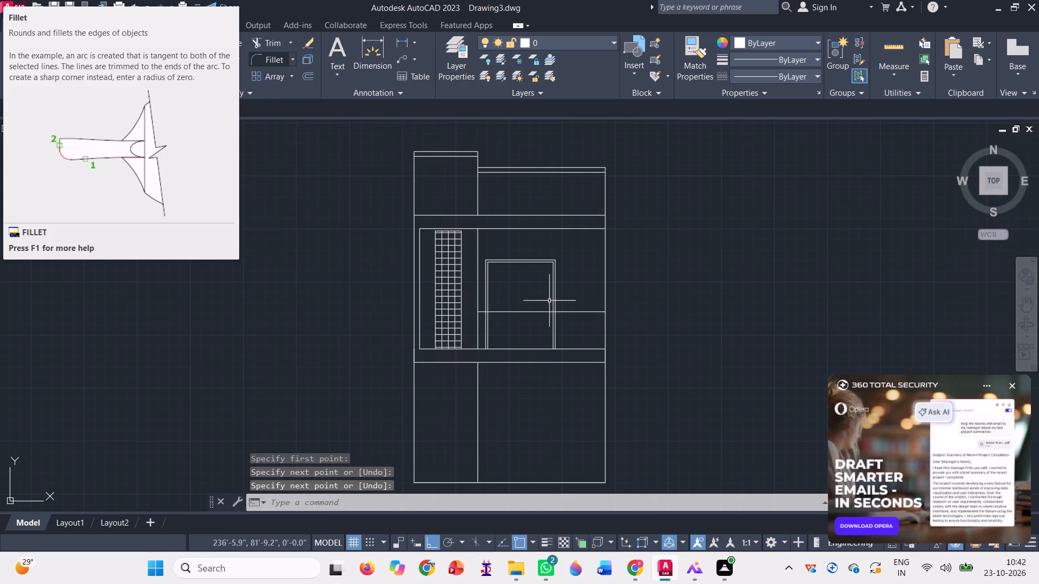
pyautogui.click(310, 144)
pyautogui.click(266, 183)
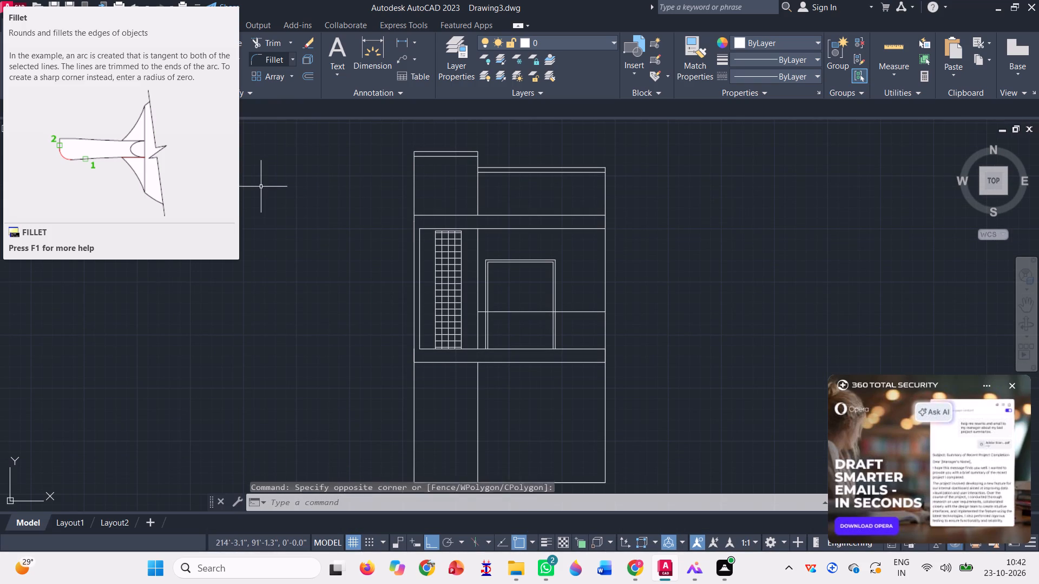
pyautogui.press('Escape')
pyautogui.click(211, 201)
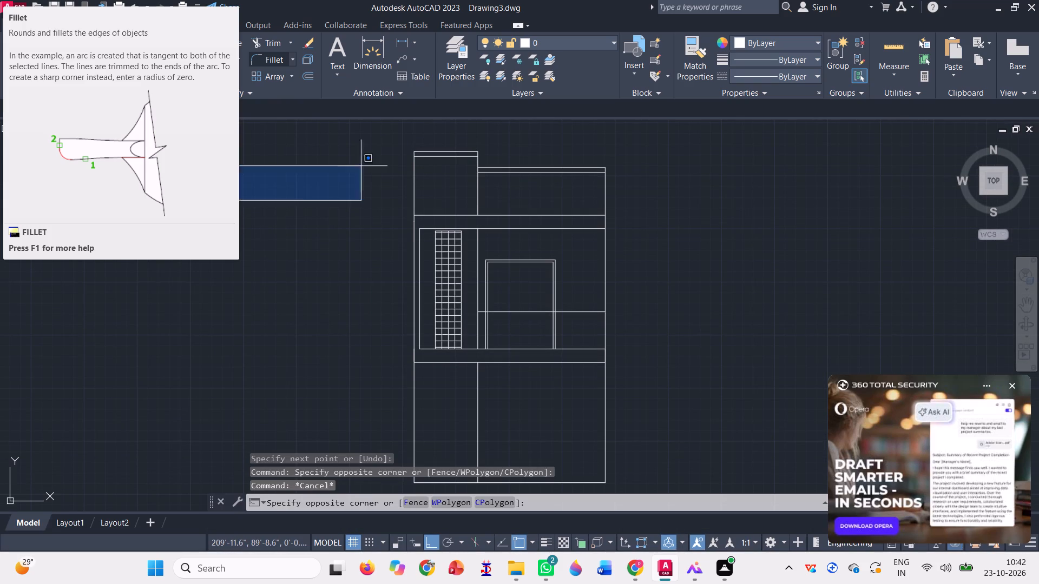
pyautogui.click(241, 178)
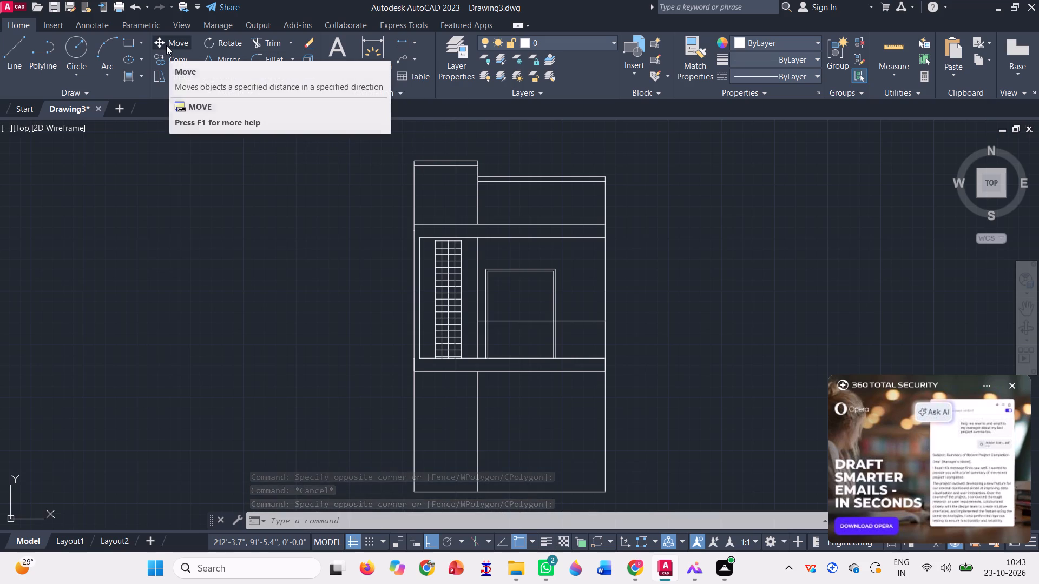
# Draw a thin horizontal rectangle just under the new line, from the building's right edge to the upper floor's inner vertical line.
pyautogui.click(131, 39)
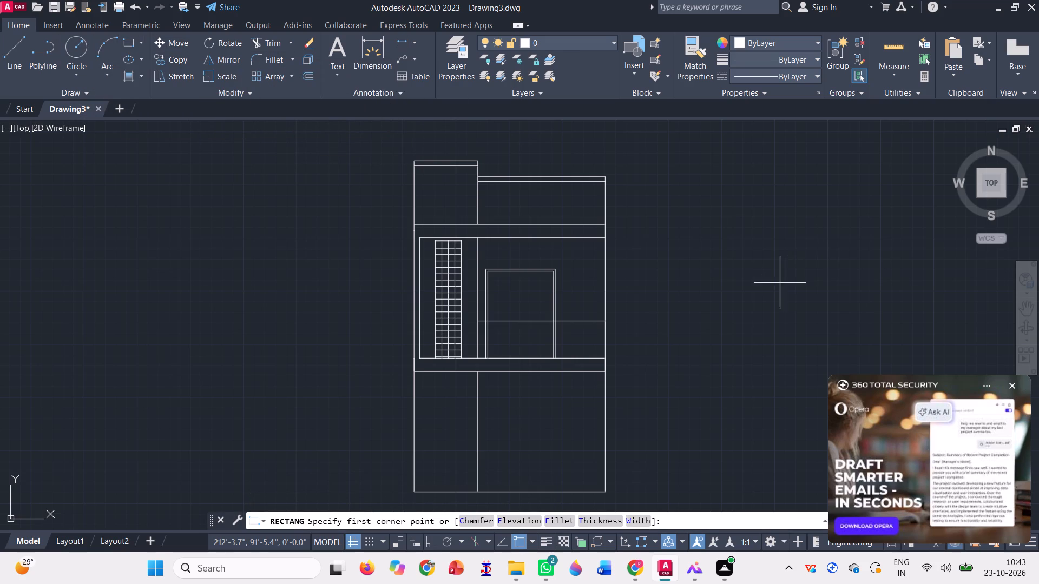
pyautogui.scroll(1, 635, 369)
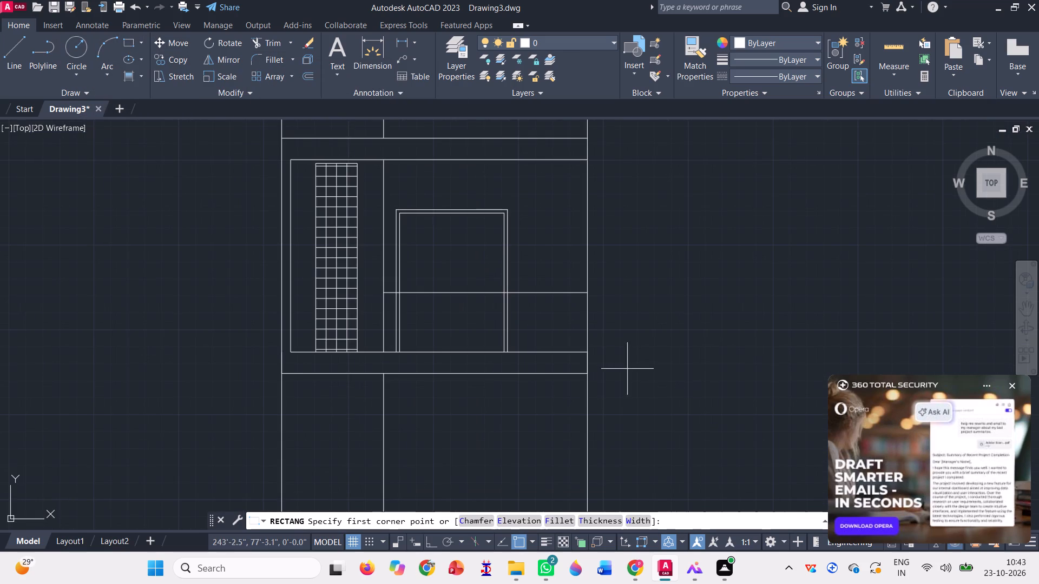
pyautogui.scroll(3, 587, 297)
pyautogui.click(593, 282)
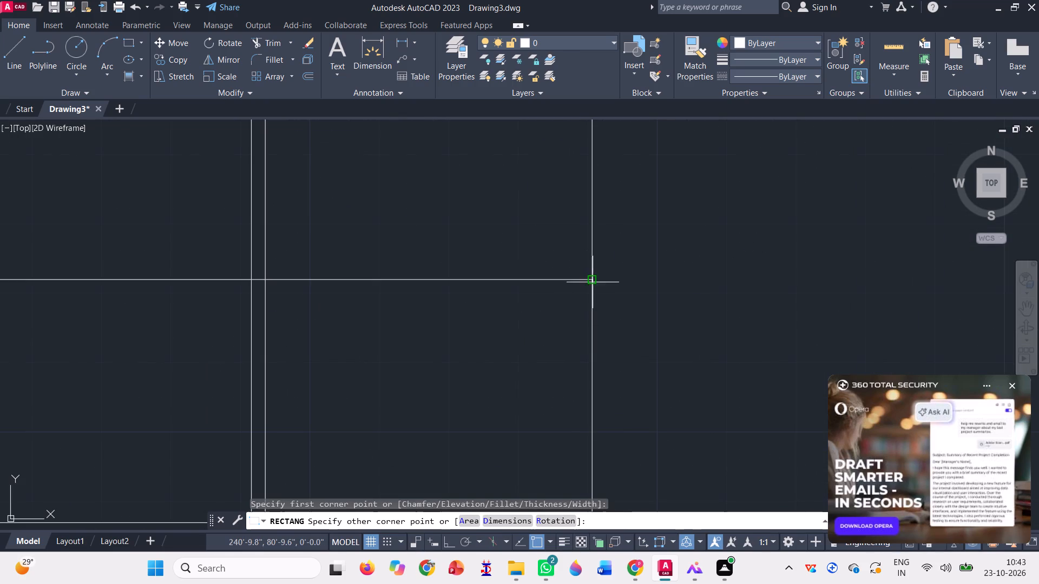
pyautogui.scroll(-3, 670, 289)
pyautogui.scroll(6, 415, 286)
pyautogui.scroll(-2, 425, 287)
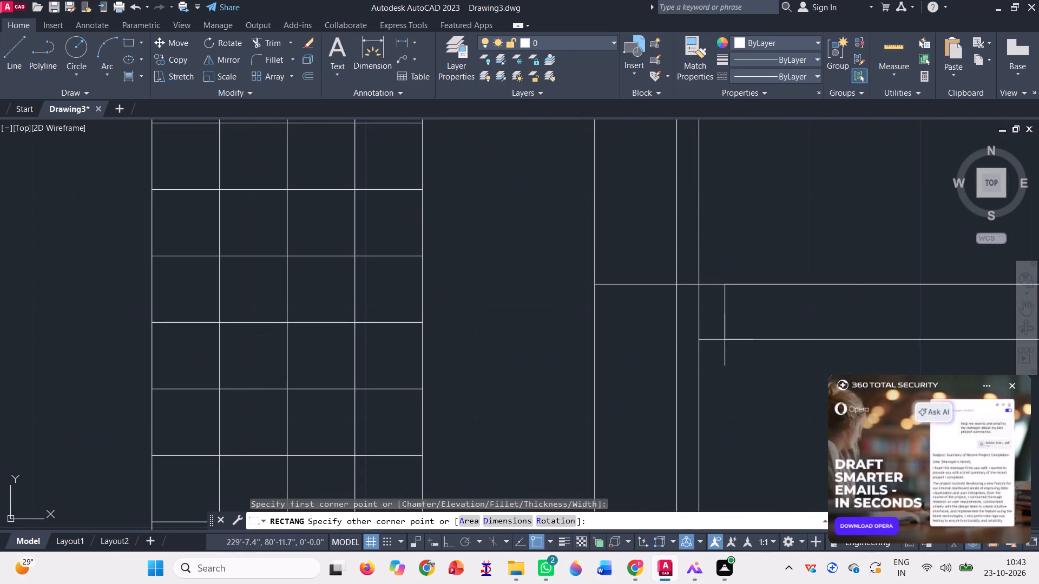
pyautogui.scroll(2, 605, 318)
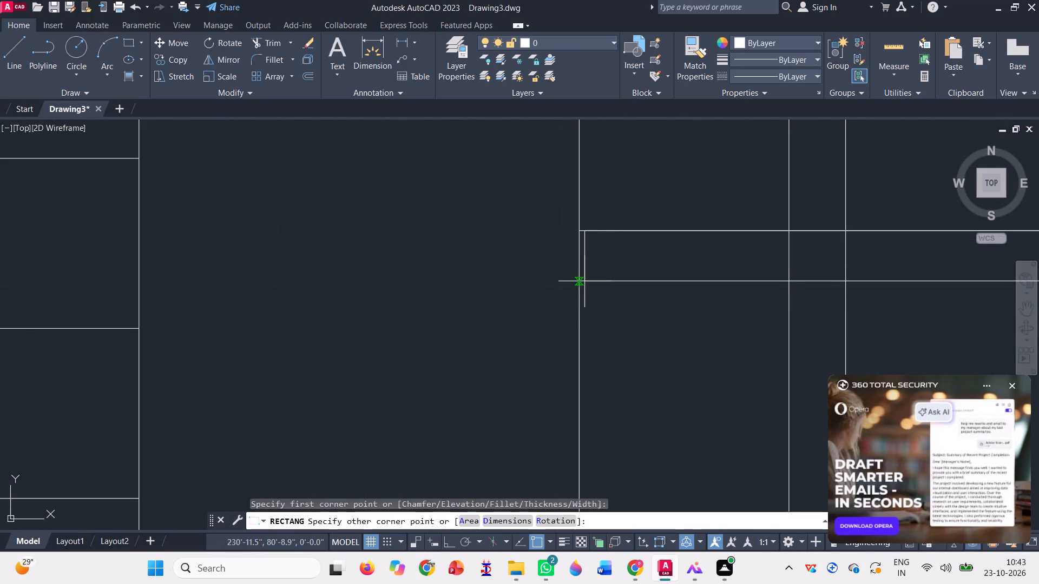
pyautogui.click(580, 266)
pyautogui.scroll(-3, 374, 271)
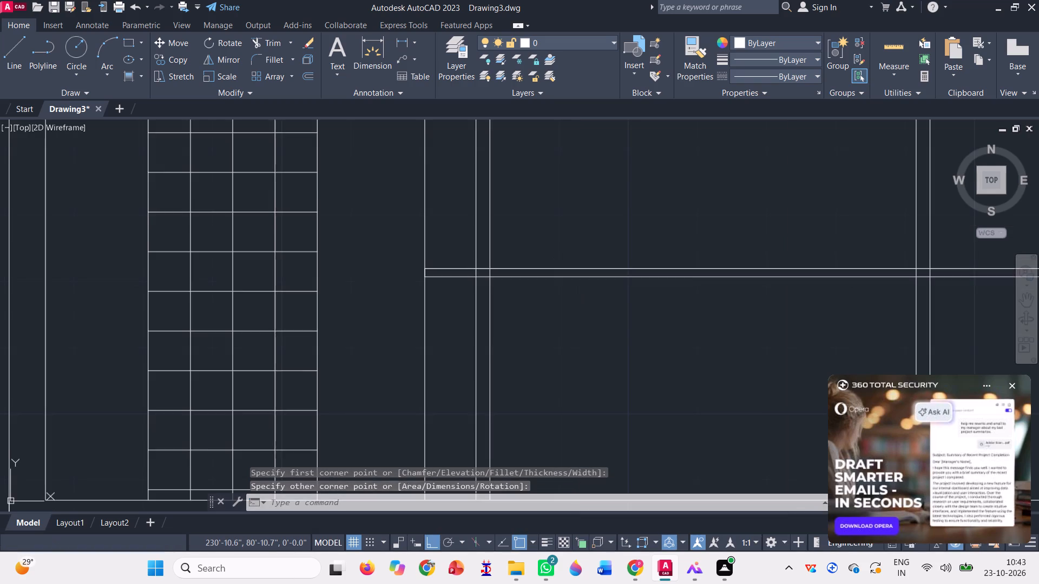
# Trim the overlapping segments along the thin horizontal rail's top edge, inside the door and at both door-frame jambs.
pyautogui.scroll(-3, 372, 270)
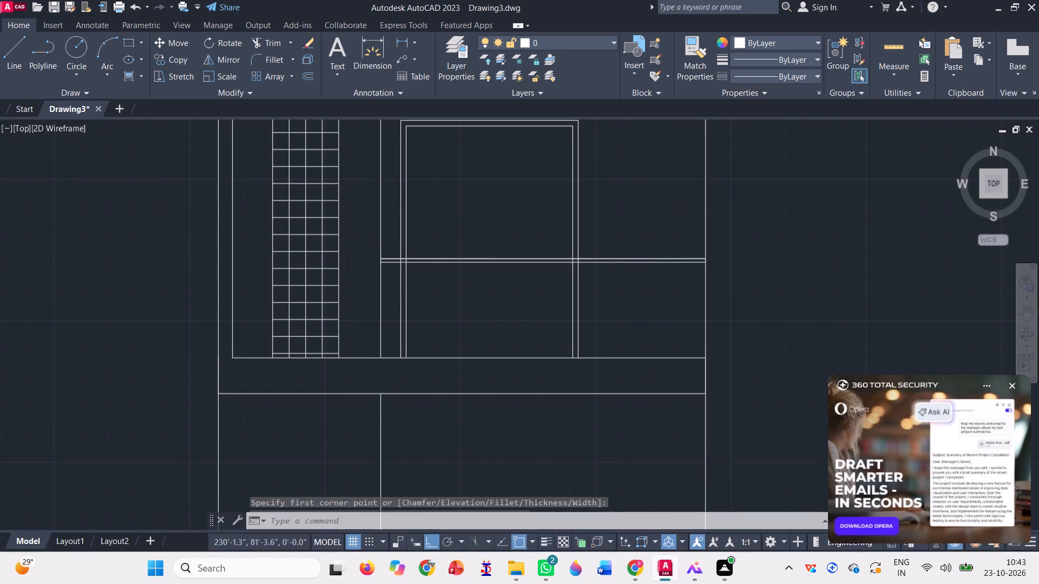
pyautogui.scroll(3, 602, 262)
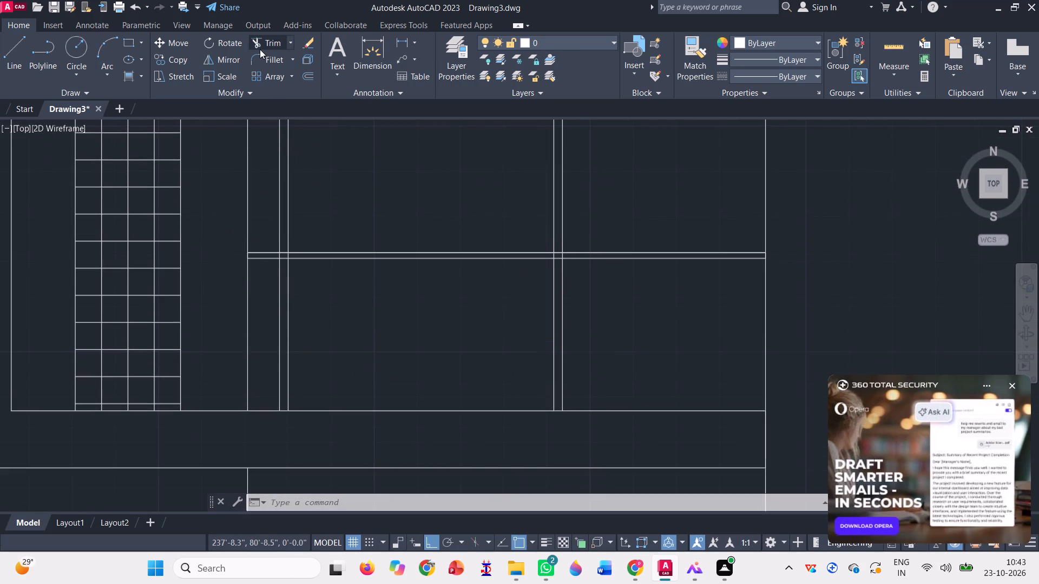
pyautogui.click(260, 49)
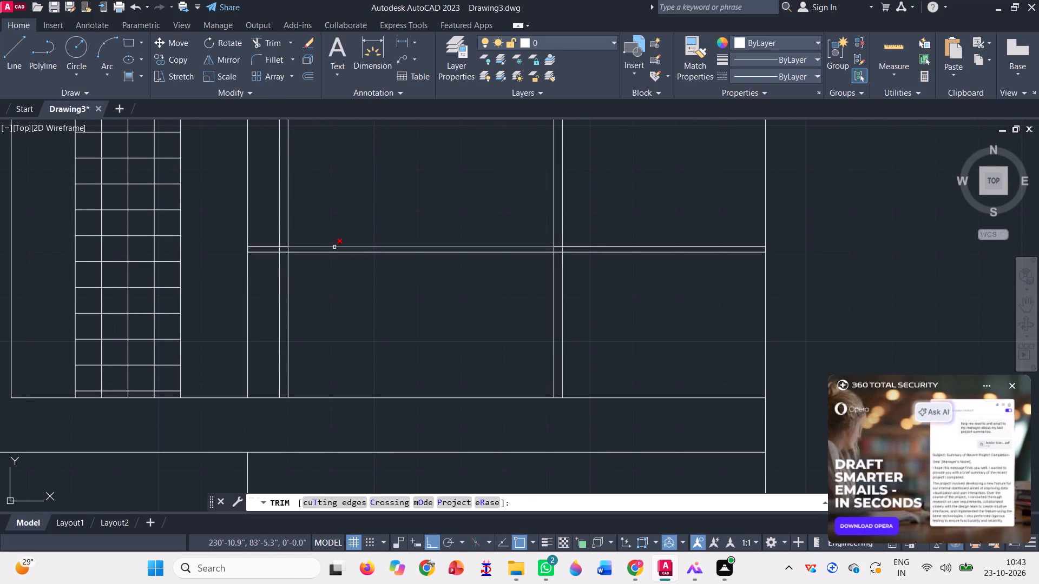
pyautogui.click(334, 247)
pyautogui.scroll(3, 262, 245)
pyautogui.click(268, 254)
pyautogui.scroll(1, 268, 254)
pyautogui.click(374, 251)
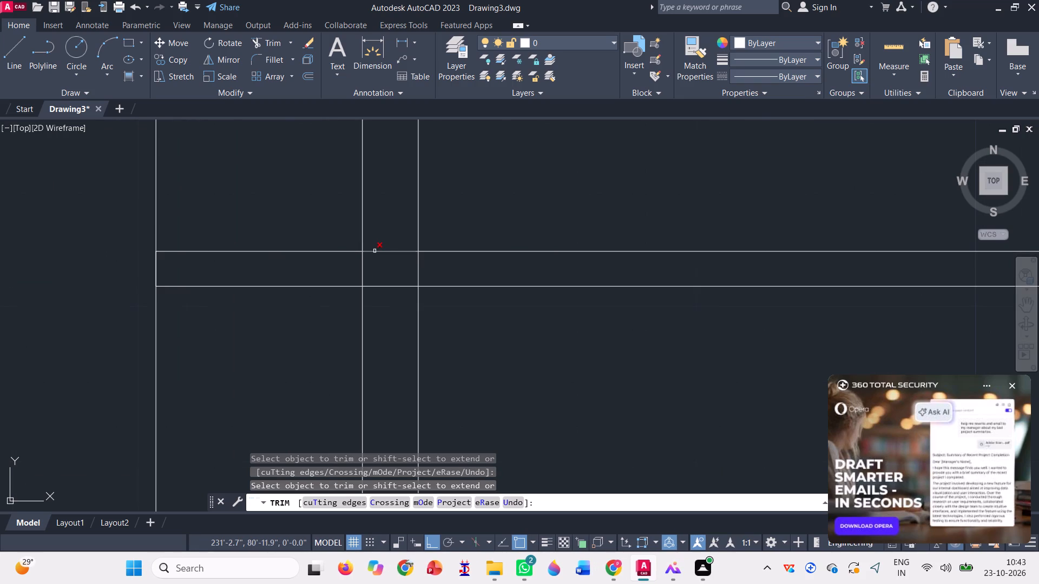
pyautogui.scroll(-4, 252, 256)
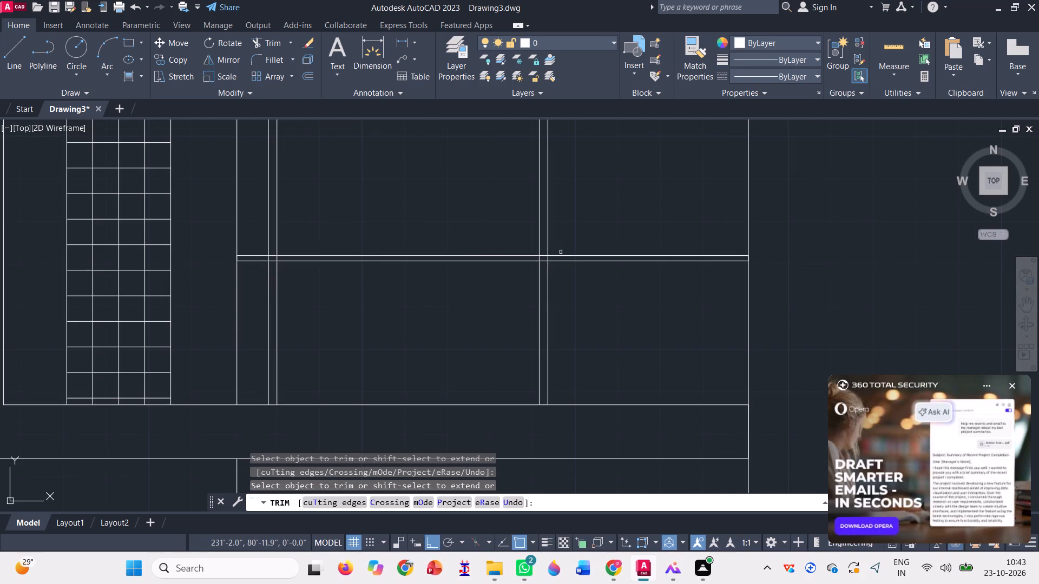
pyautogui.scroll(3, 562, 251)
pyautogui.click(489, 267)
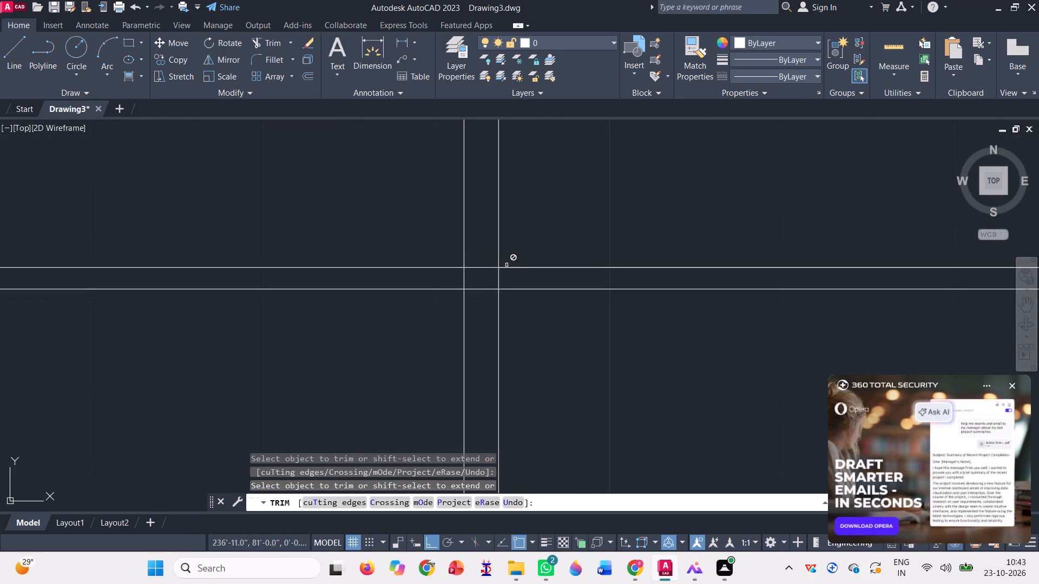
pyautogui.click(512, 267)
# Trim the overlapping segments at the thin horizontal rail's ends, on the building's right edge and the inner vertical line.
pyautogui.scroll(-1, 310, 238)
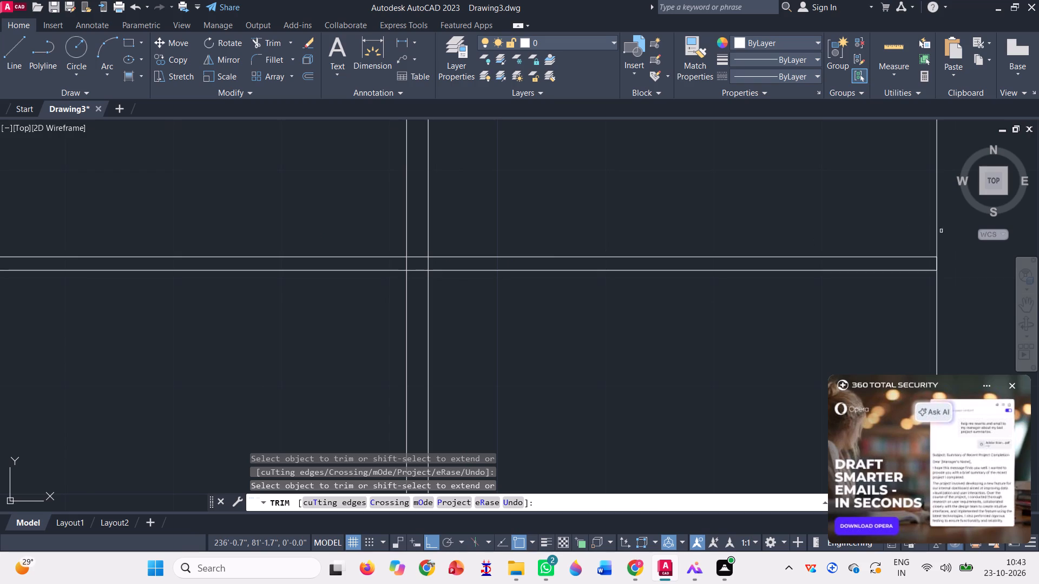
pyautogui.scroll(2, 956, 251)
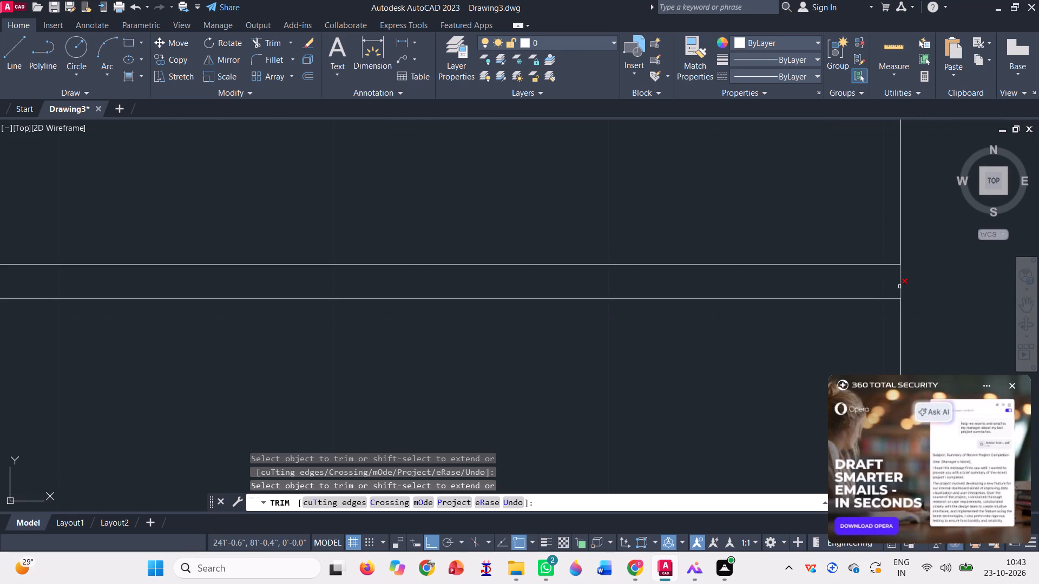
pyautogui.click(899, 287)
pyautogui.scroll(-4, 699, 226)
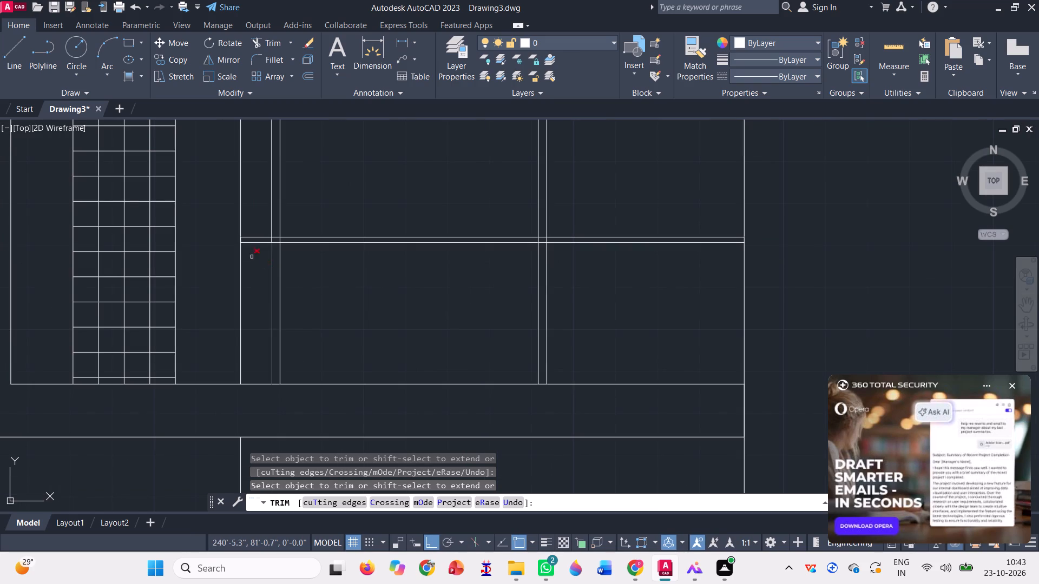
pyautogui.scroll(3, 241, 249)
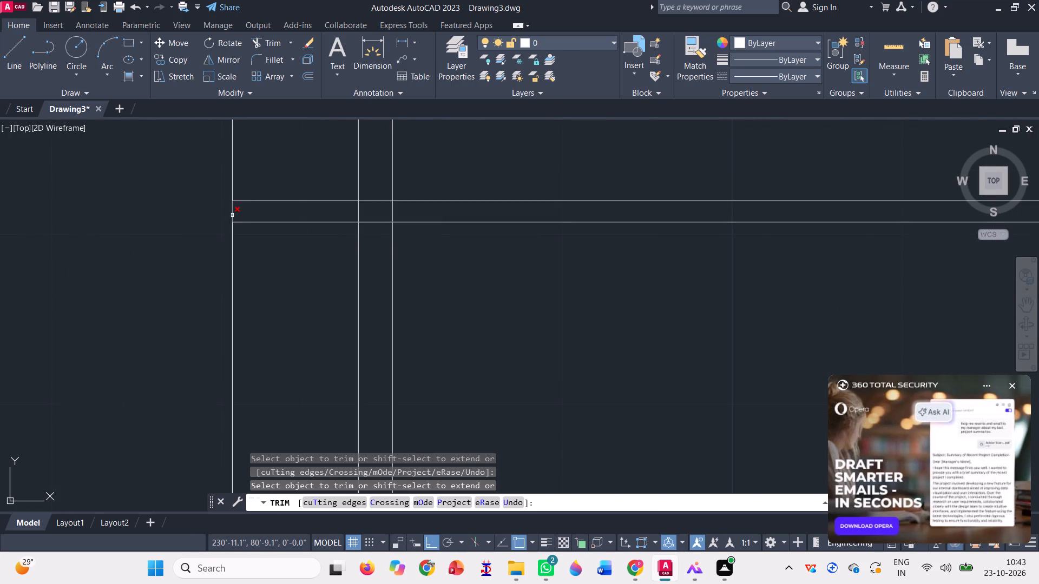
pyautogui.click(232, 215)
pyautogui.scroll(-2, 311, 262)
pyautogui.press('Escape')
pyautogui.scroll(-2, 439, 293)
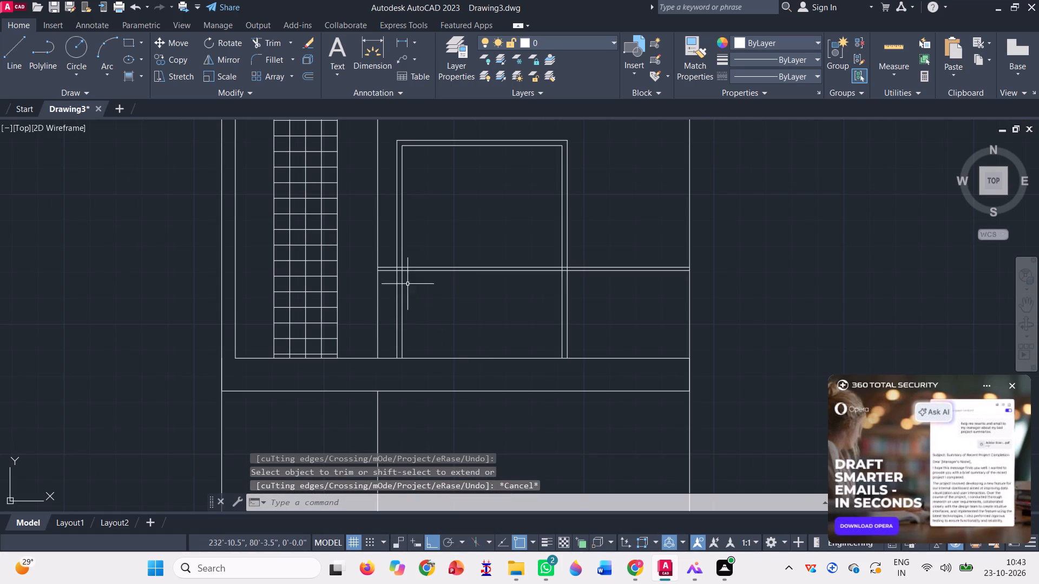
# Draw a thin vertical rectangle as the door's centre mullion, from the inner frame's top midpoint down to the slab band.
pyautogui.click(124, 44)
pyautogui.scroll(2, 484, 137)
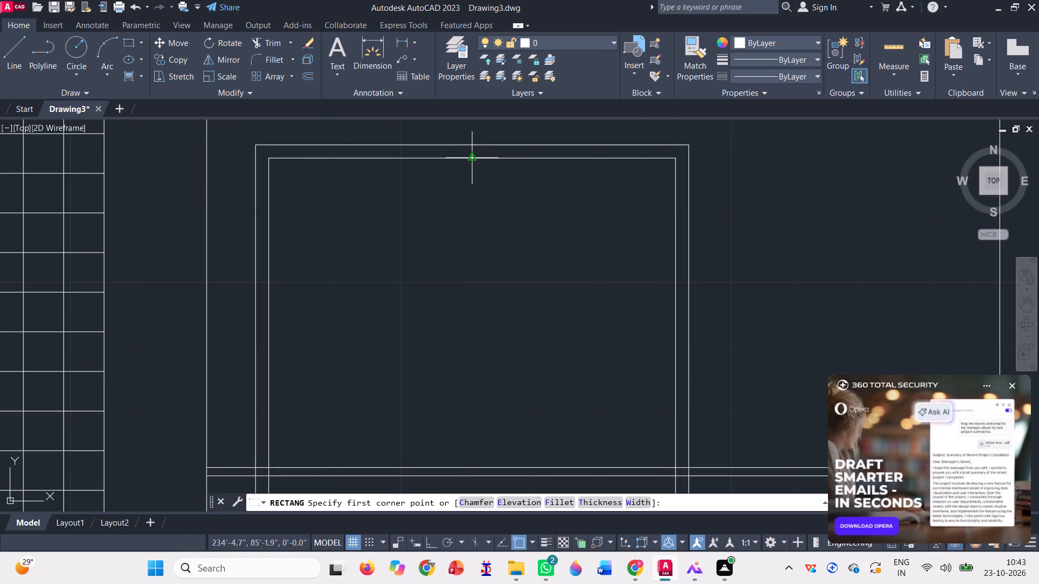
pyautogui.click(471, 158)
pyautogui.scroll(-2, 492, 175)
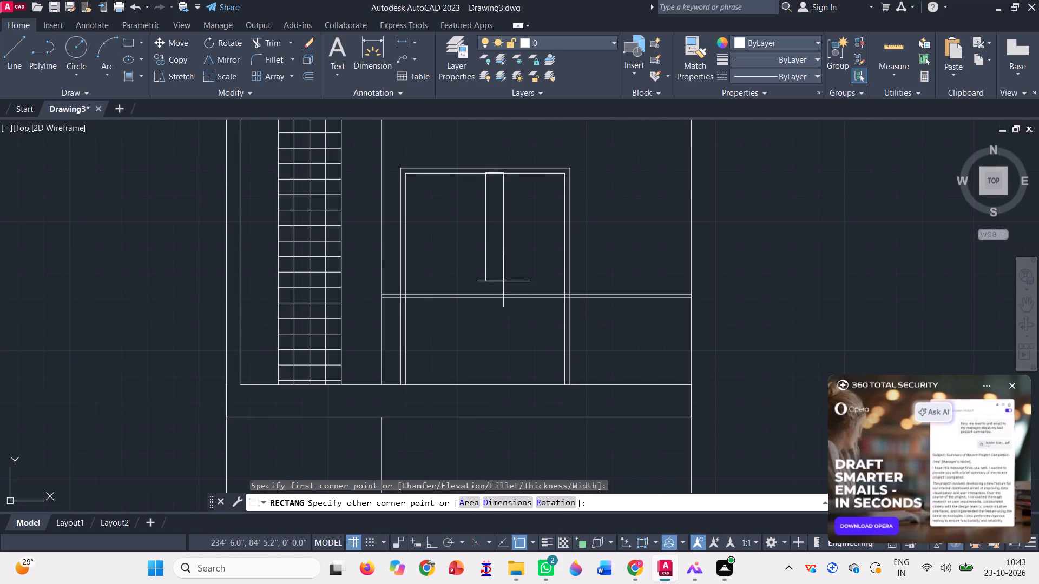
pyautogui.scroll(3, 488, 388)
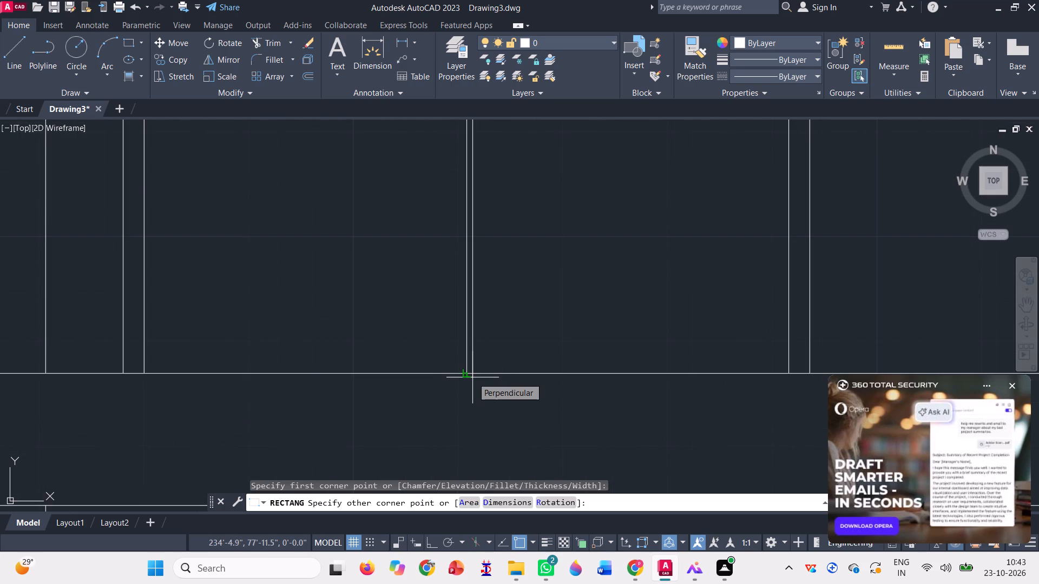
pyautogui.click(473, 375)
pyautogui.scroll(-2, 467, 399)
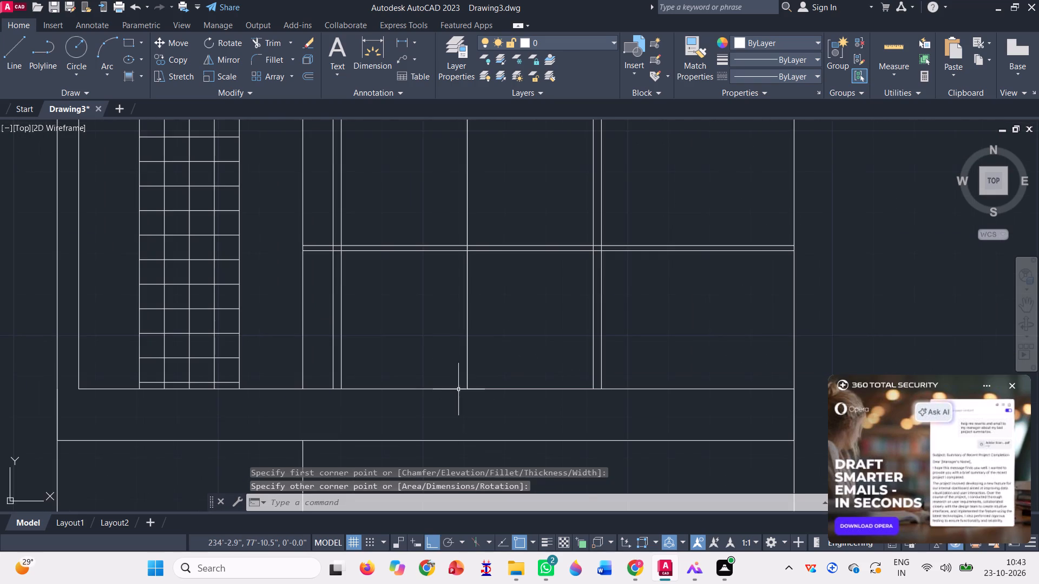
# Draw a thin horizontal rectangle as the bottom rail just above the slab band, from the inner vertical line to the building's right edge.
pyautogui.scroll(-2, 455, 382)
pyautogui.scroll(4, 465, 272)
pyautogui.scroll(-2, 437, 234)
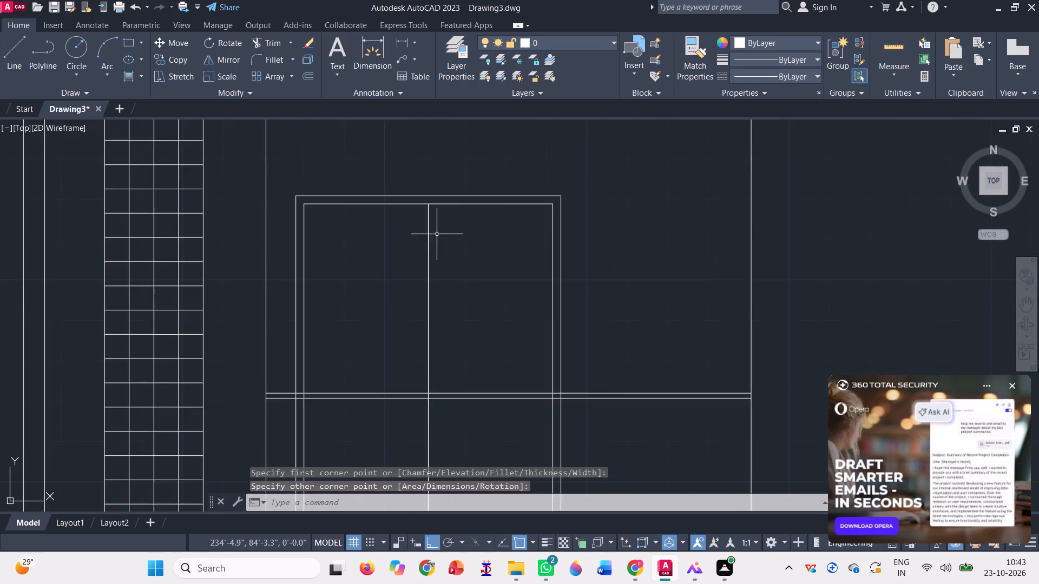
pyautogui.scroll(-4, 434, 218)
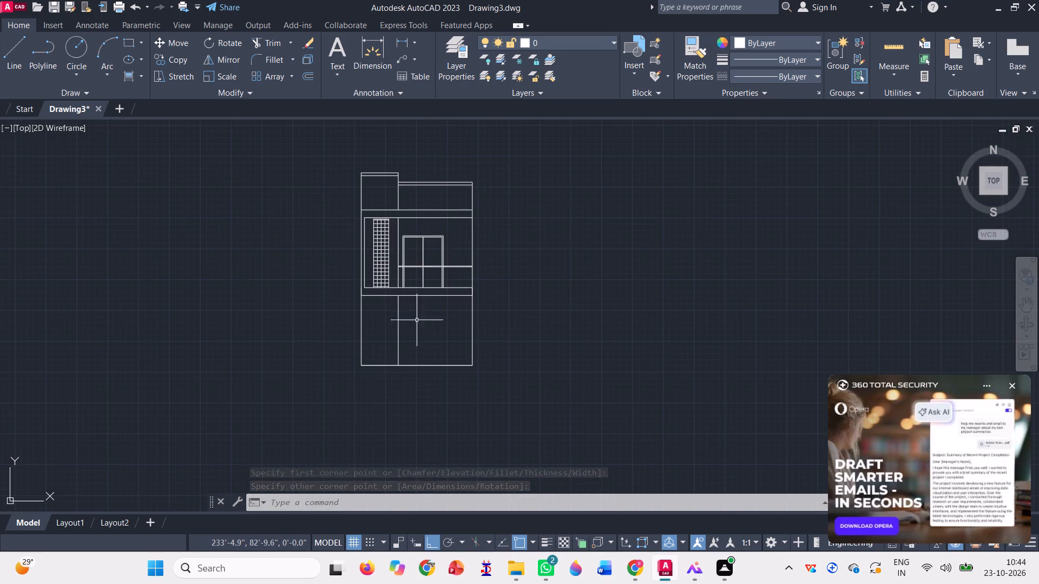
pyautogui.scroll(3, 401, 281)
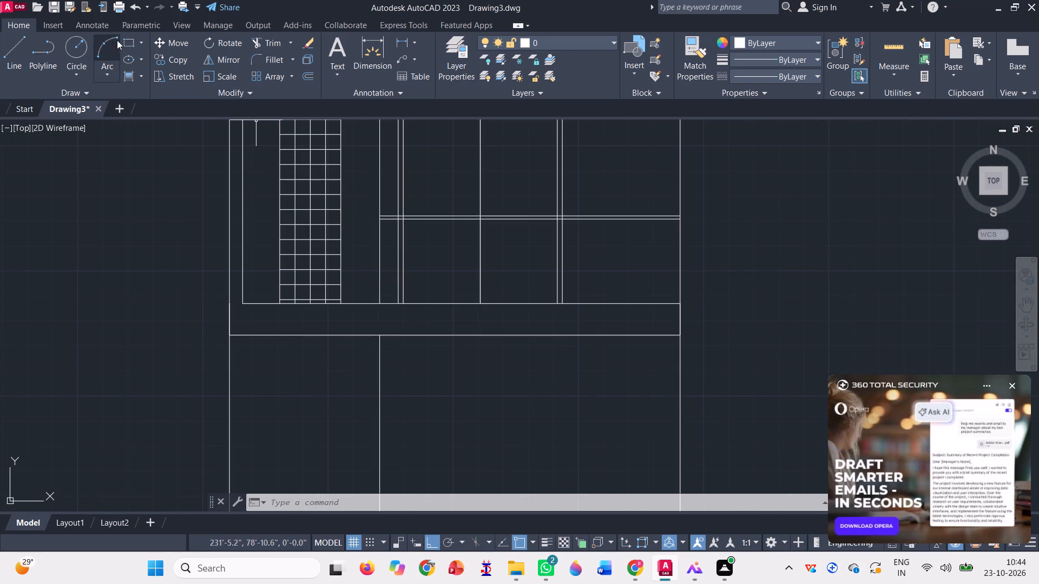
pyautogui.click(125, 40)
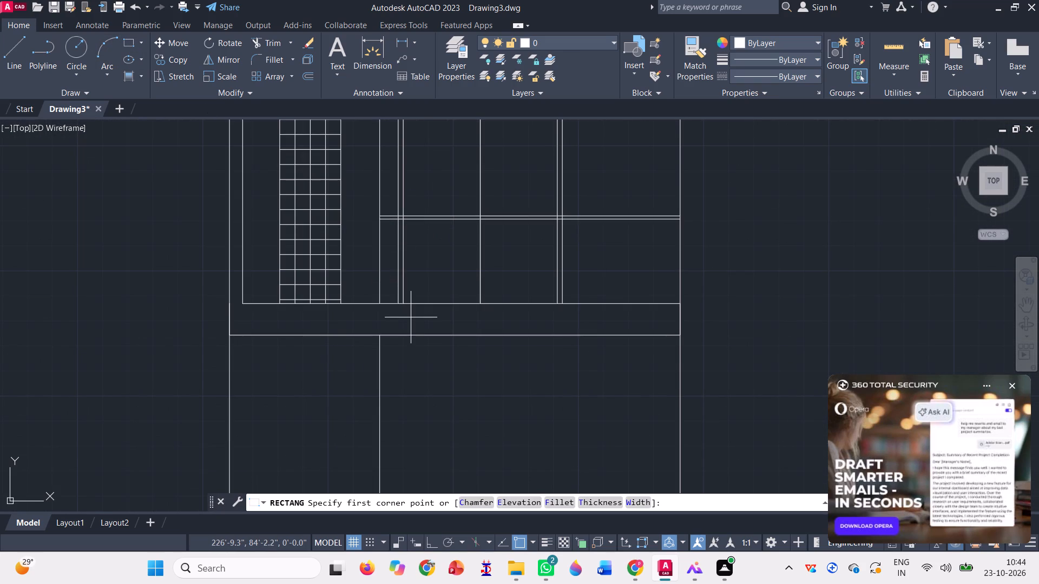
pyautogui.scroll(2, 411, 317)
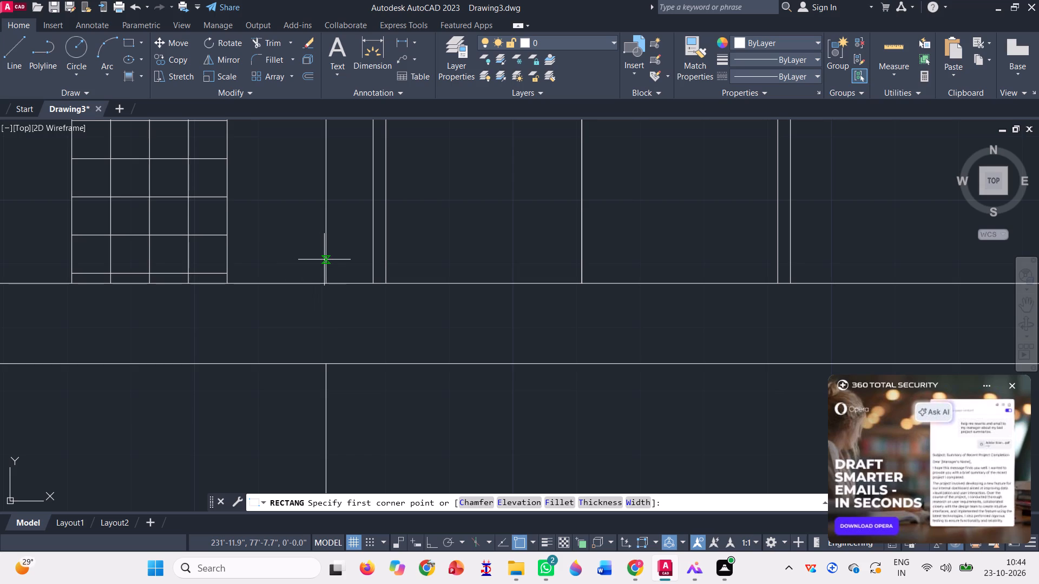
pyautogui.click(325, 260)
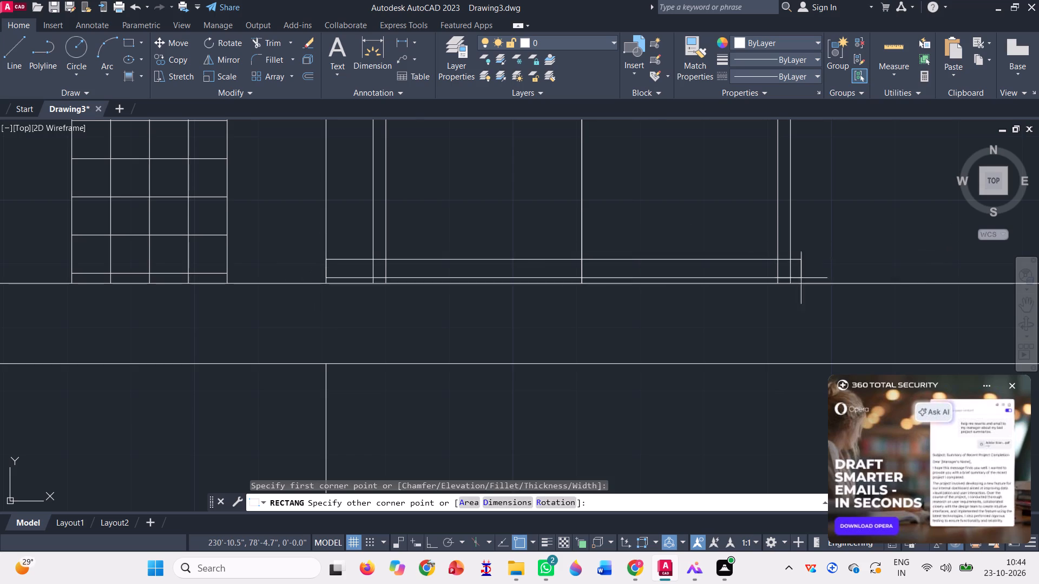
pyautogui.scroll(-1, 564, 257)
pyautogui.scroll(3, 885, 240)
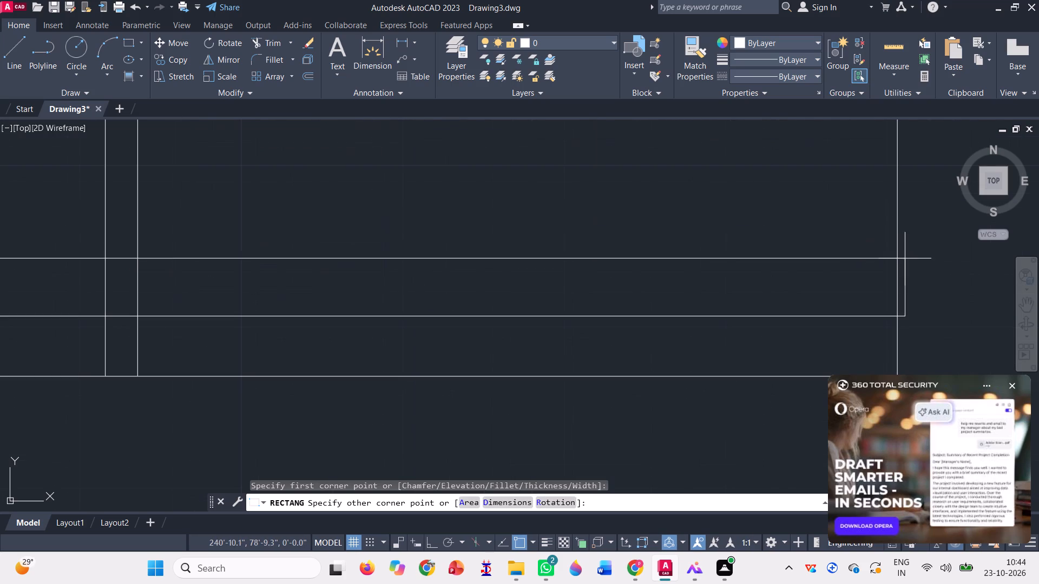
pyautogui.click(897, 305)
pyautogui.scroll(-3, 706, 268)
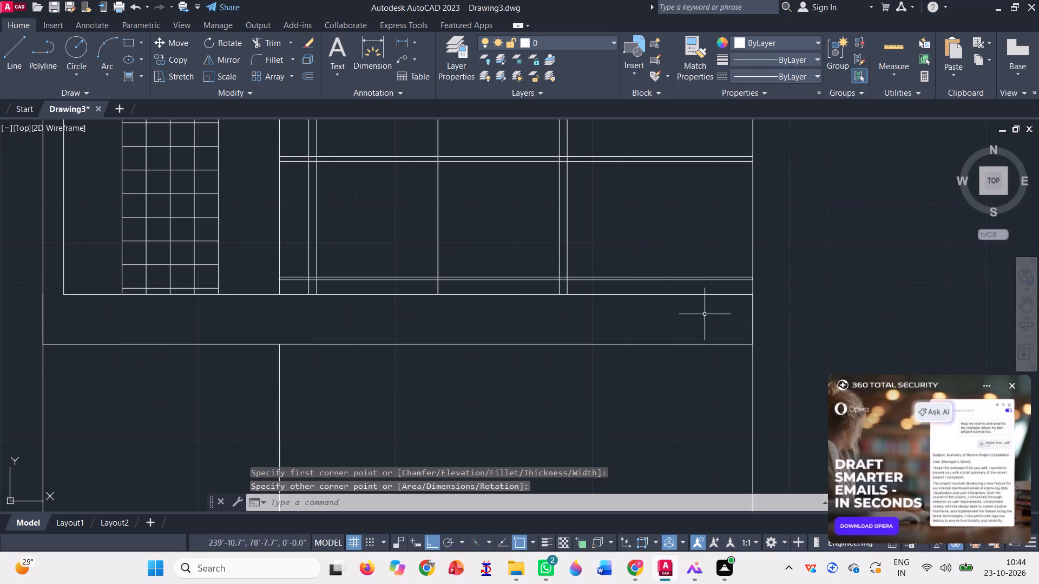
# Copy the bottom rail upward three times at roughly even spacing between it and the top rail.
pyautogui.click(170, 58)
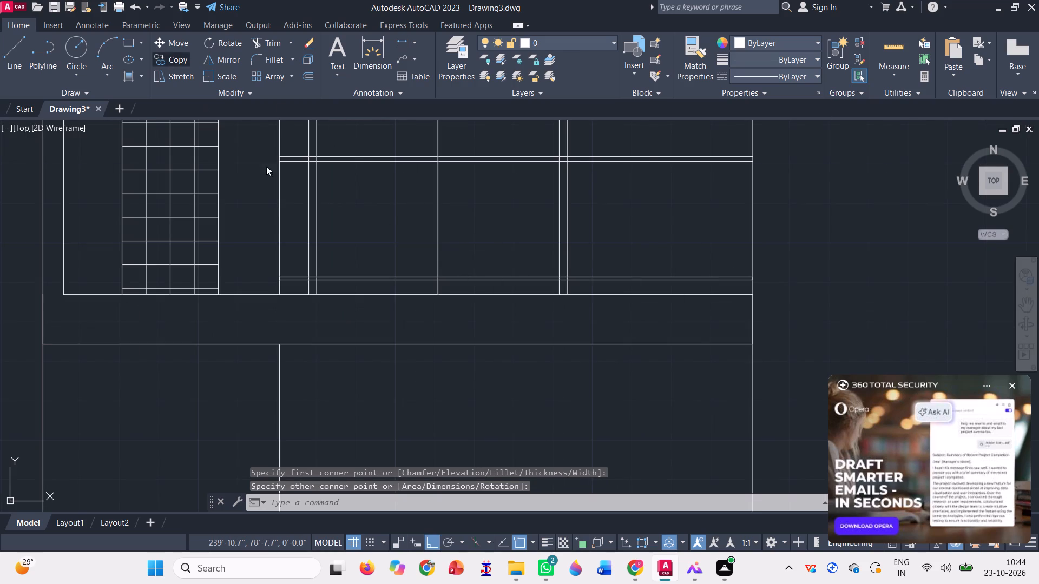
pyautogui.click(351, 286)
pyautogui.click(333, 266)
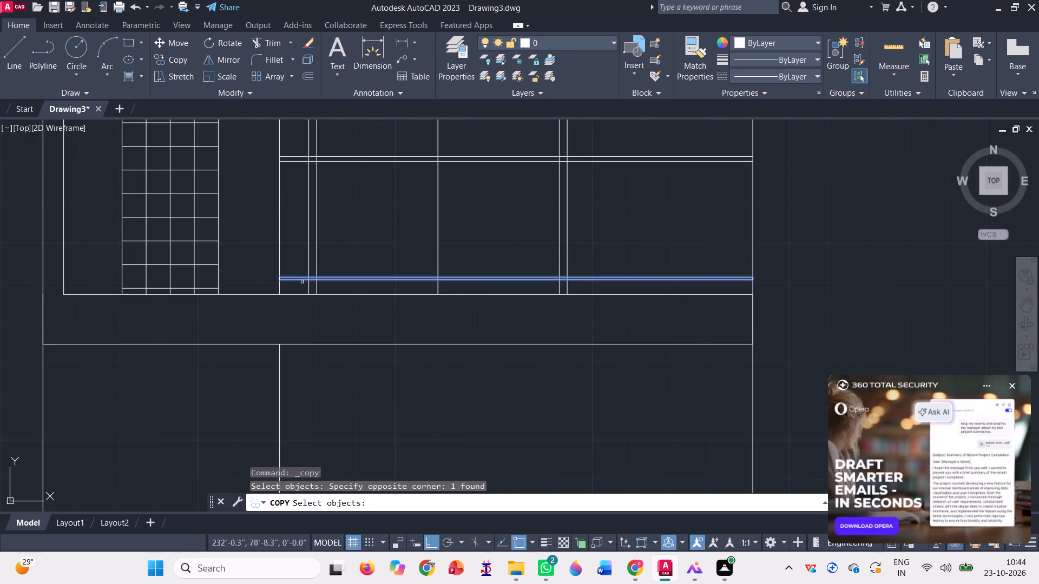
pyautogui.press('space')
pyautogui.scroll(4, 276, 277)
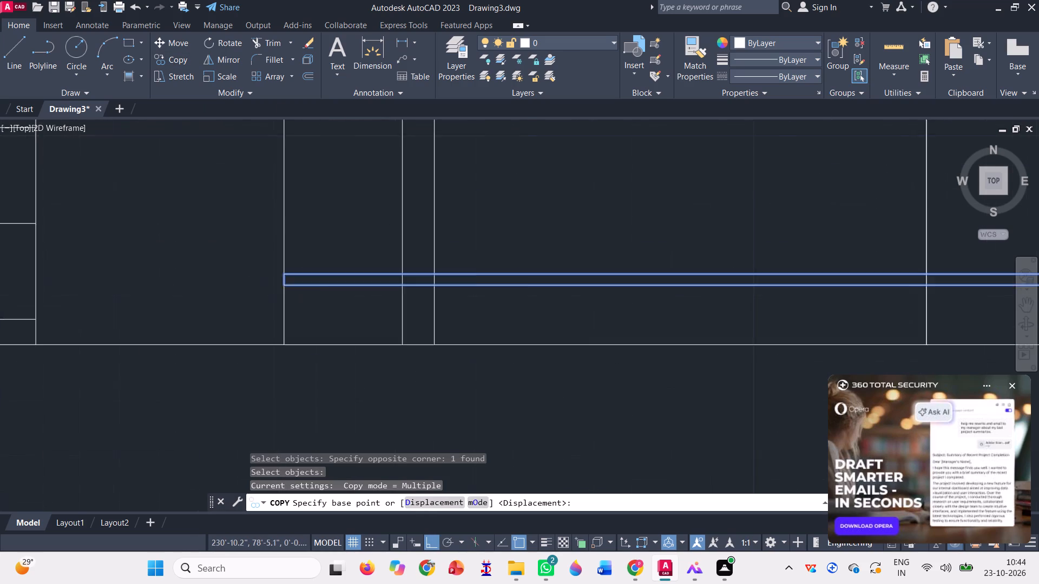
pyautogui.click(287, 271)
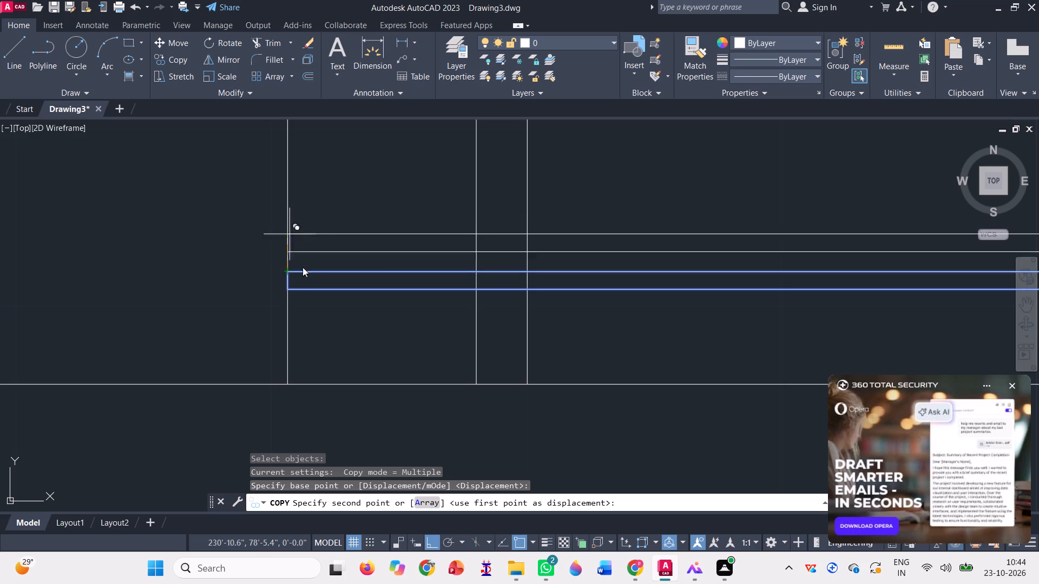
pyautogui.scroll(-5, 303, 267)
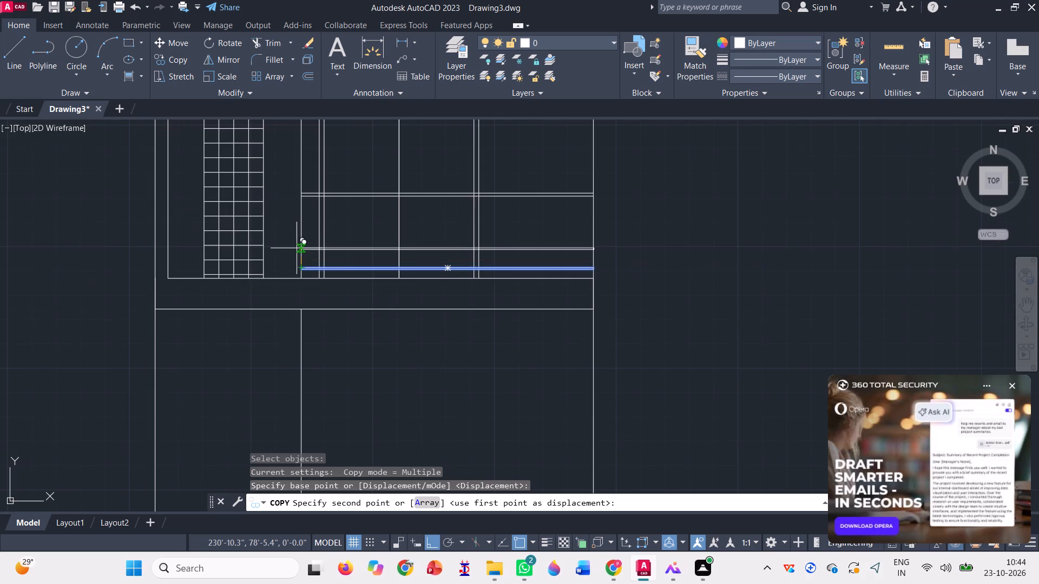
pyautogui.click(297, 248)
pyautogui.click(299, 230)
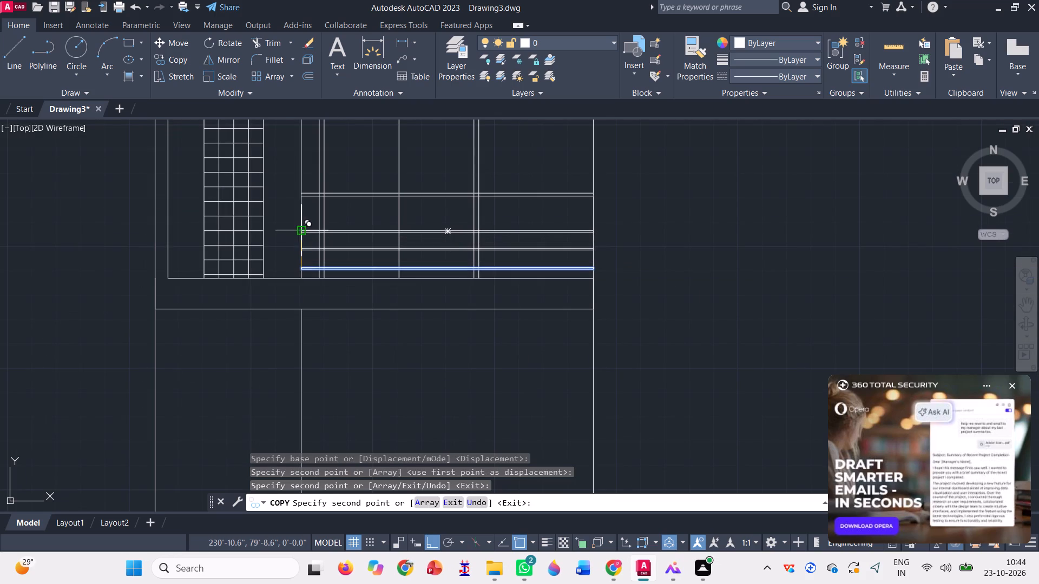
pyautogui.click(300, 210)
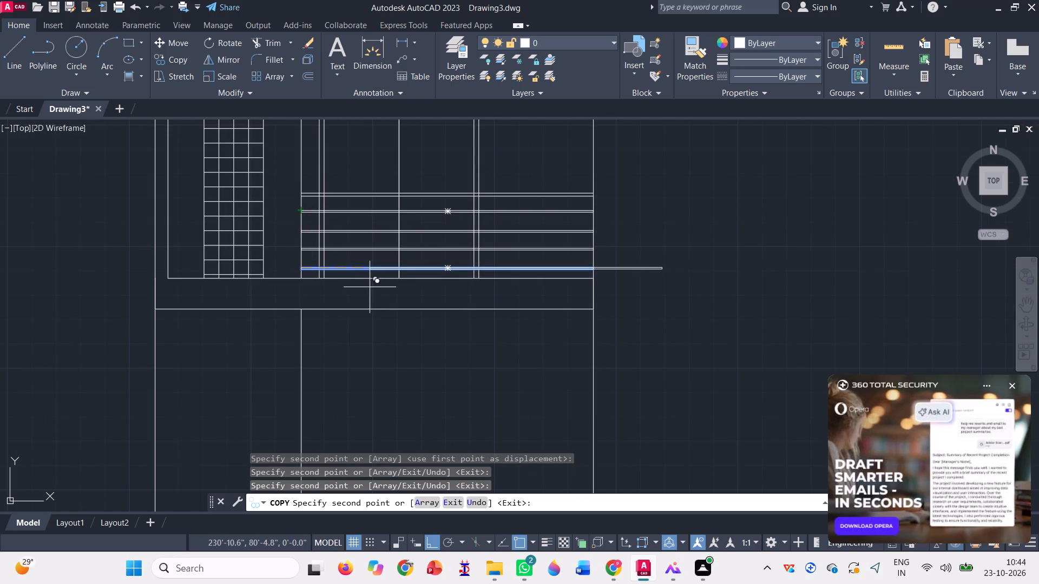
pyautogui.press('space')
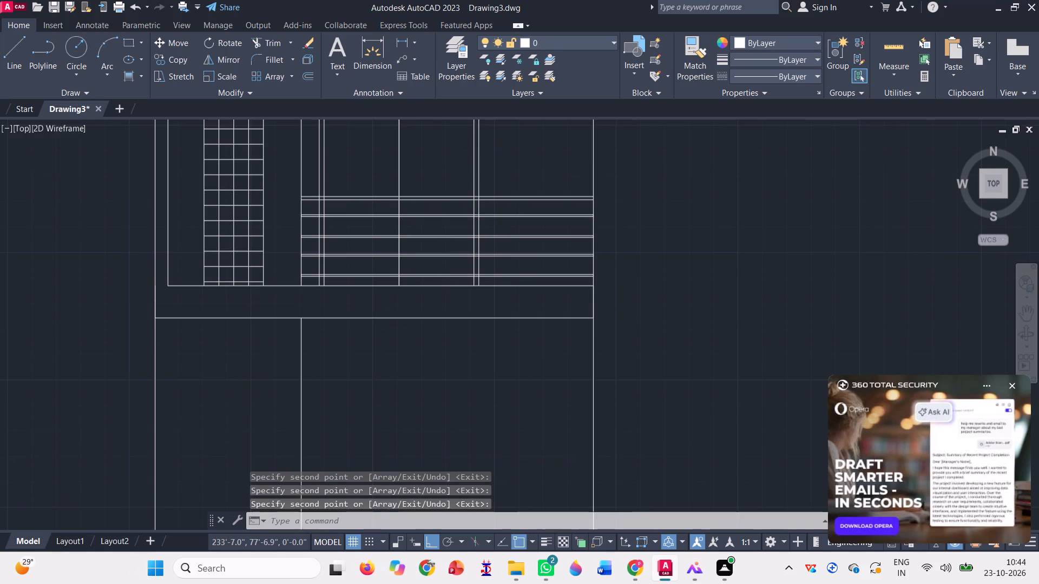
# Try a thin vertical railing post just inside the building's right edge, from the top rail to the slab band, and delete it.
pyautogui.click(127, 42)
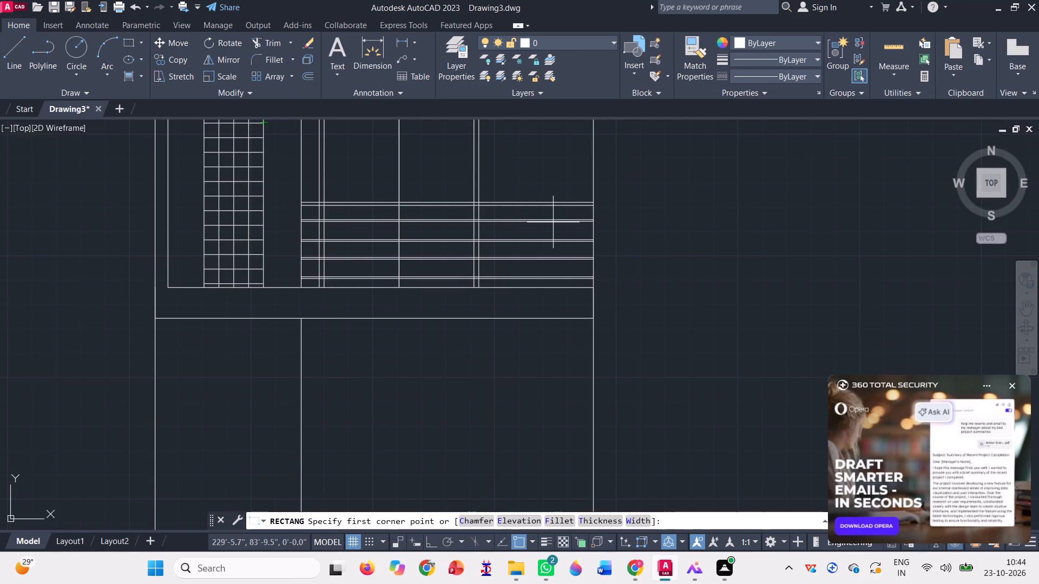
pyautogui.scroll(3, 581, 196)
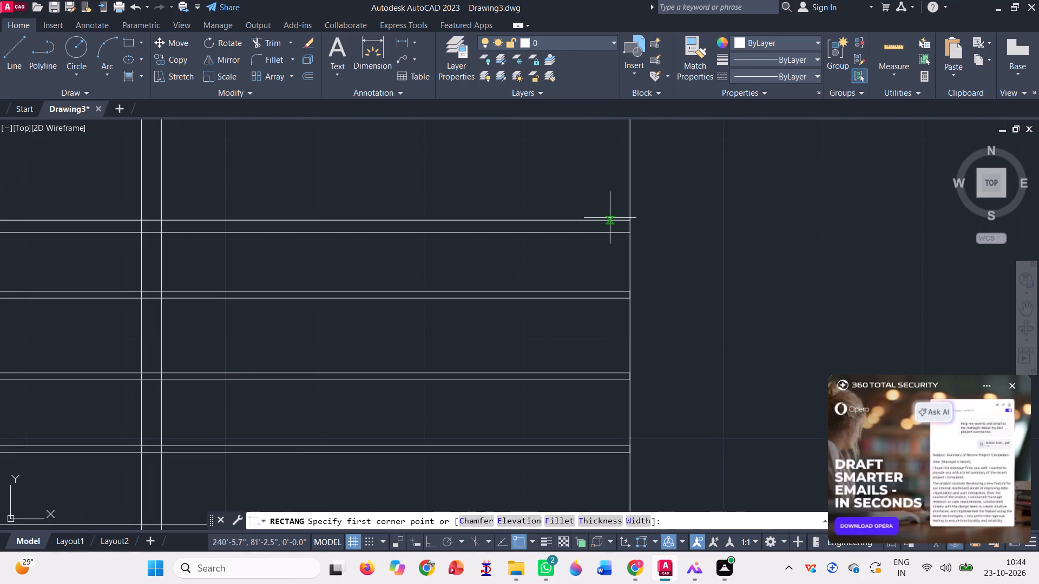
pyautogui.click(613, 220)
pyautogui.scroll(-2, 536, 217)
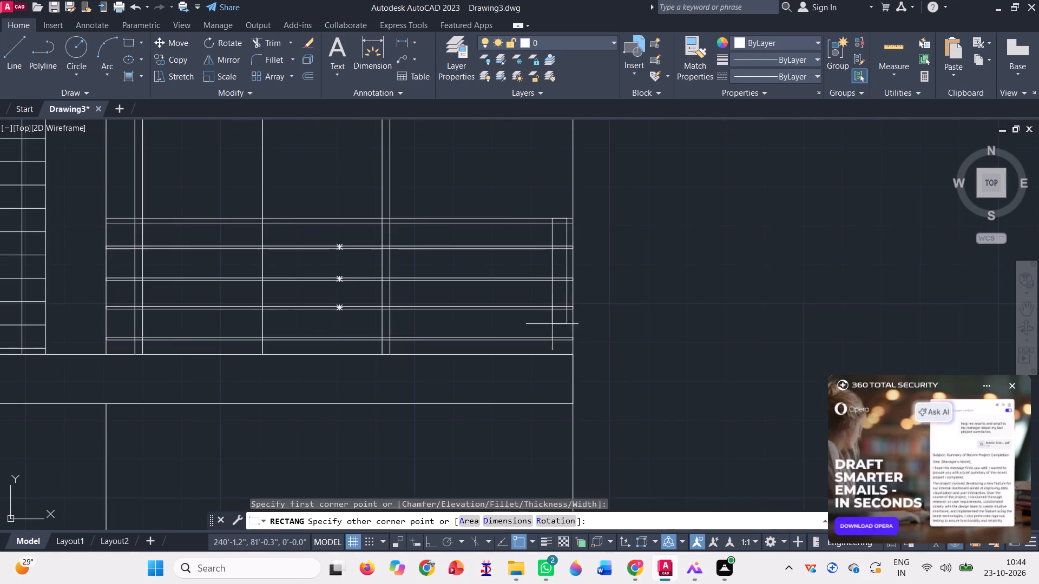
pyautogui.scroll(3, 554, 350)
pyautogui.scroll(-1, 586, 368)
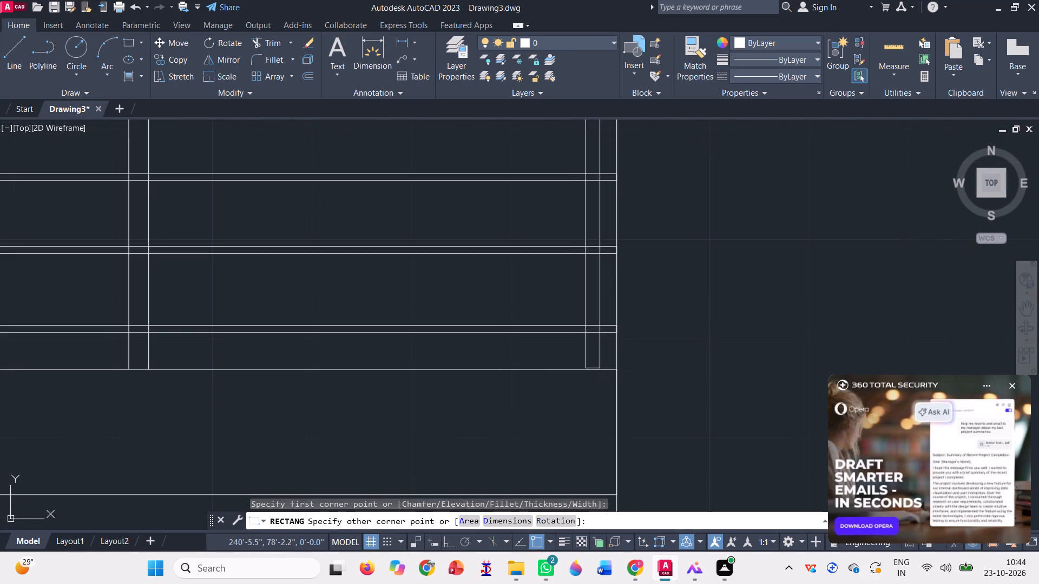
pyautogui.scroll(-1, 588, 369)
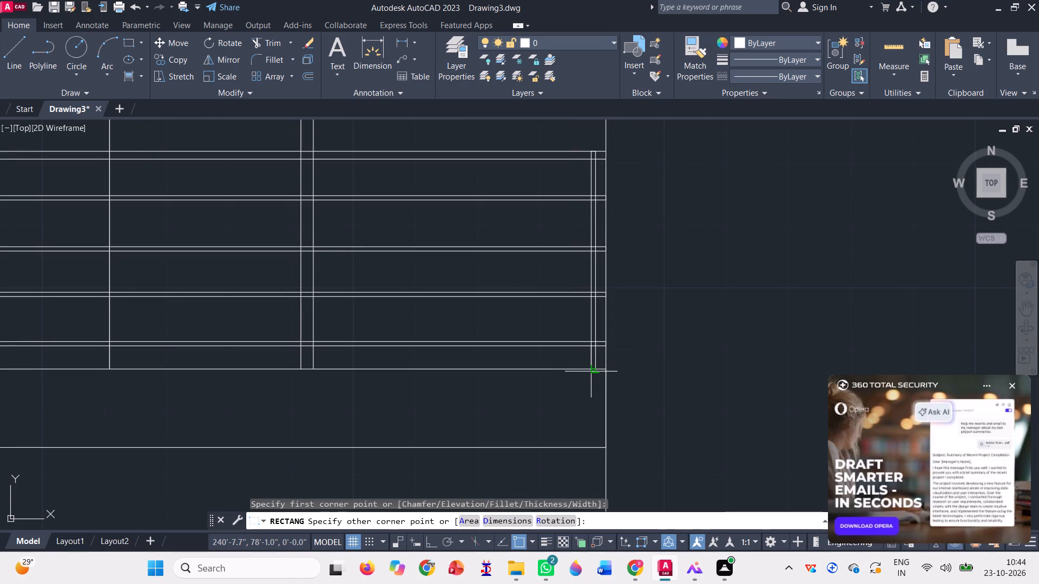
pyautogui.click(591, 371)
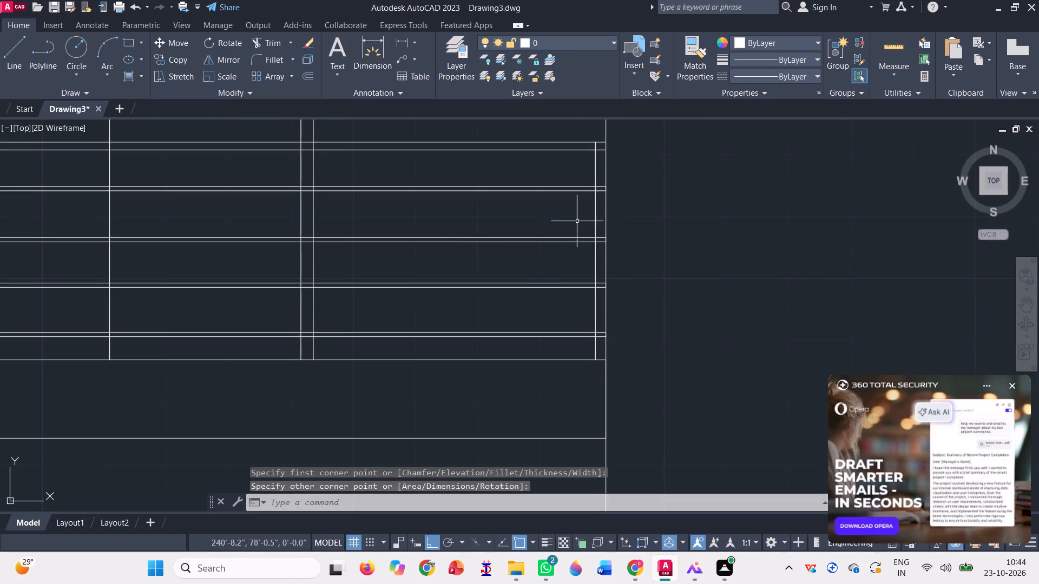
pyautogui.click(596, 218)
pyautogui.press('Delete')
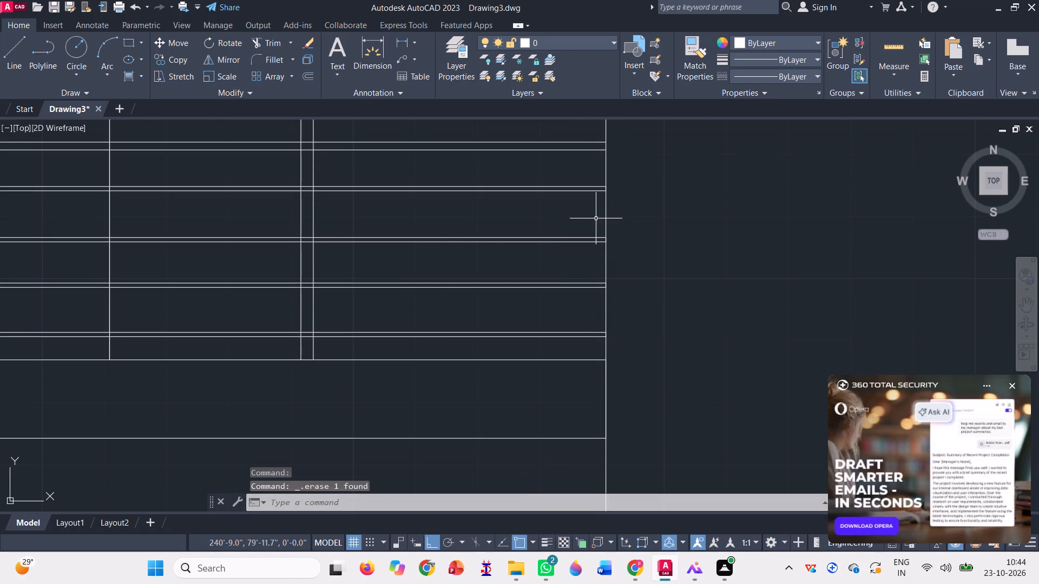
# Draw a thin vertical rectangle as the end post close to the building's right edge, from the top rail's upper edge down to the slab band.
pyautogui.click(131, 41)
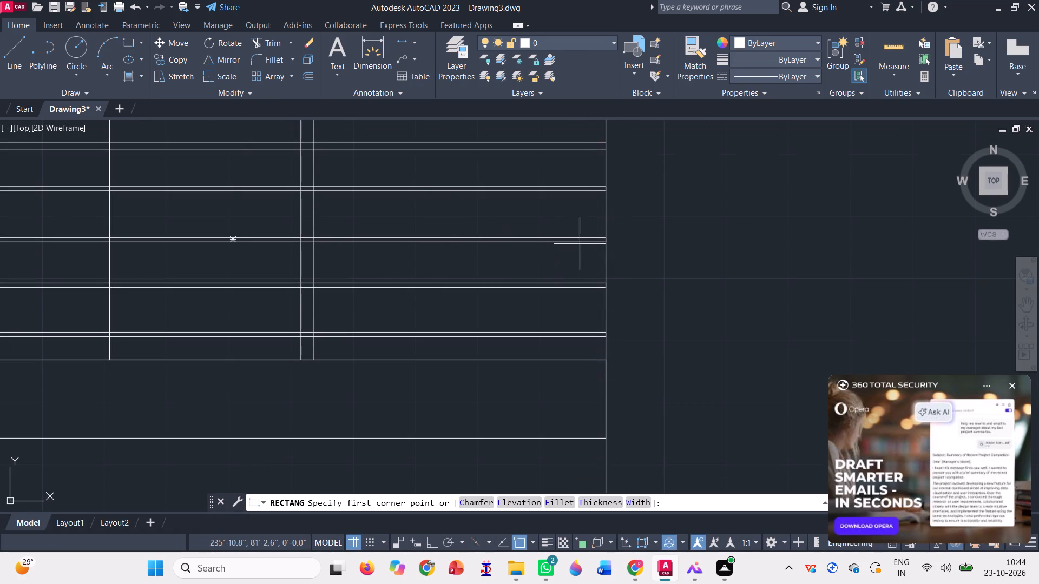
pyautogui.scroll(1, 590, 139)
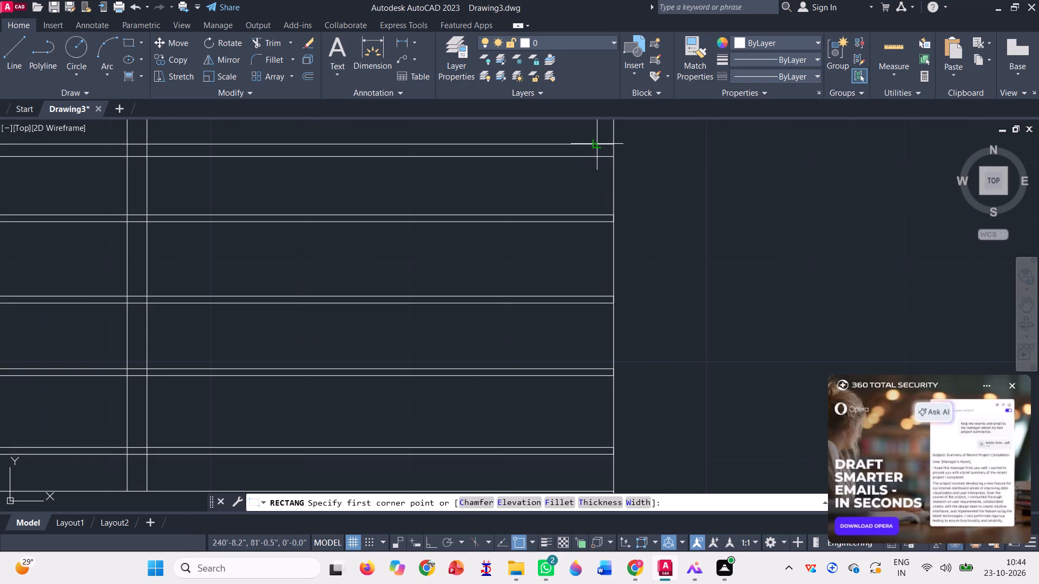
pyautogui.click(597, 147)
pyautogui.scroll(-2, 570, 192)
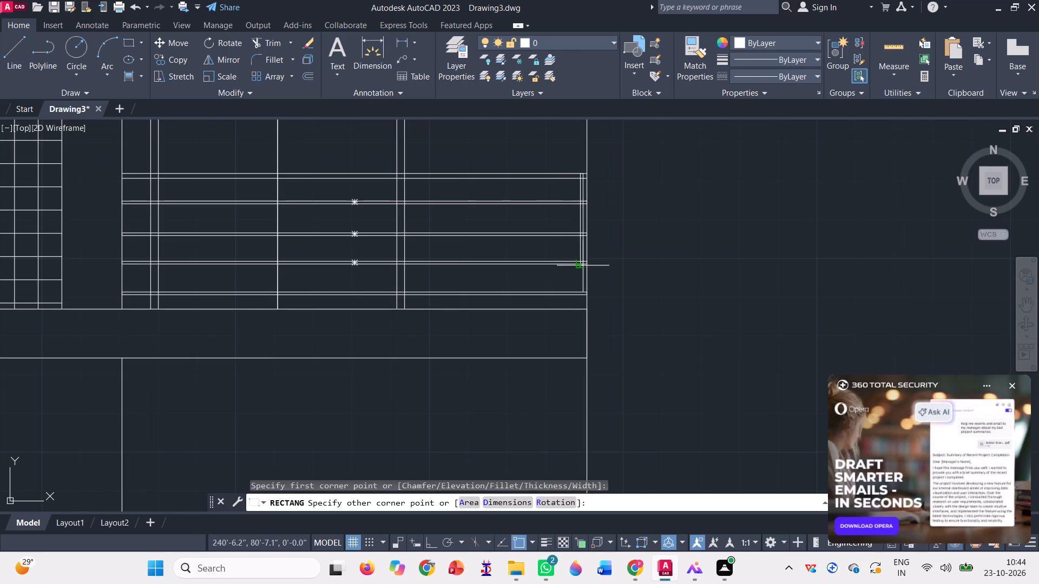
pyautogui.scroll(2, 577, 302)
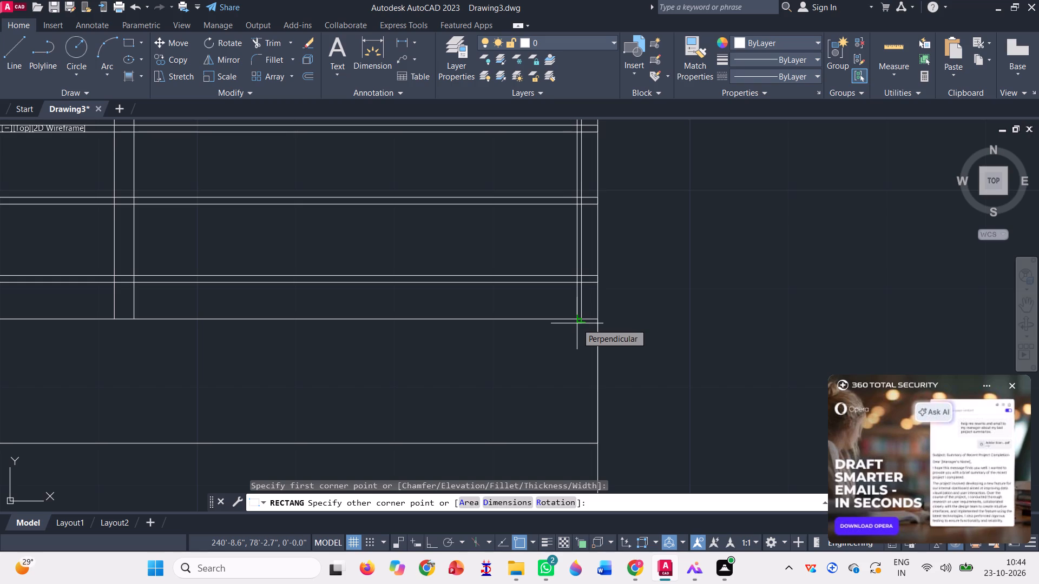
pyautogui.click(574, 323)
pyautogui.scroll(-2, 562, 339)
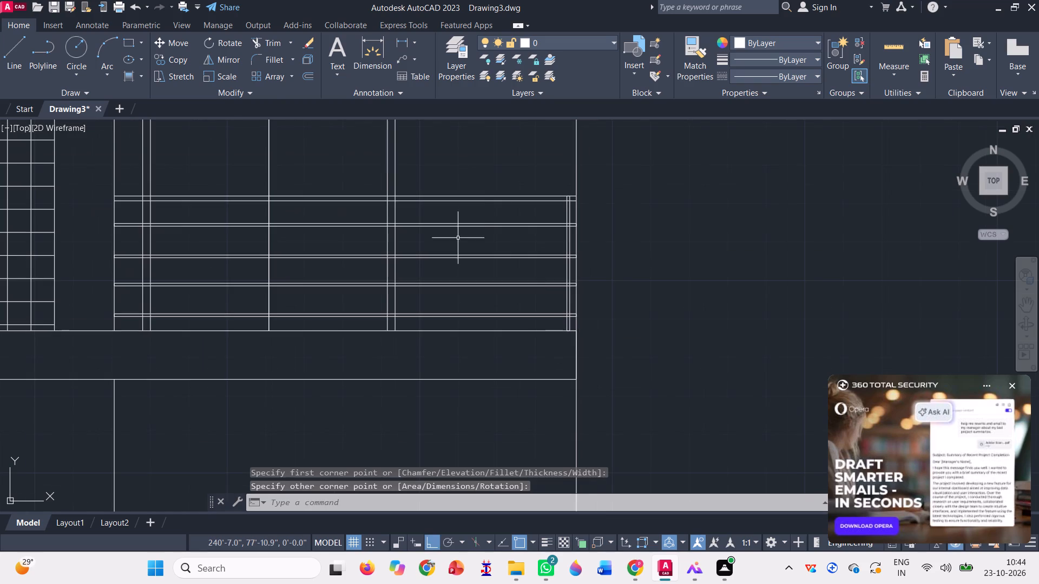
# Copy the railing's end post horizontally to the opposite end, just inside the inner vertical line, aligned with the top rail's upper edge.
pyautogui.click(172, 59)
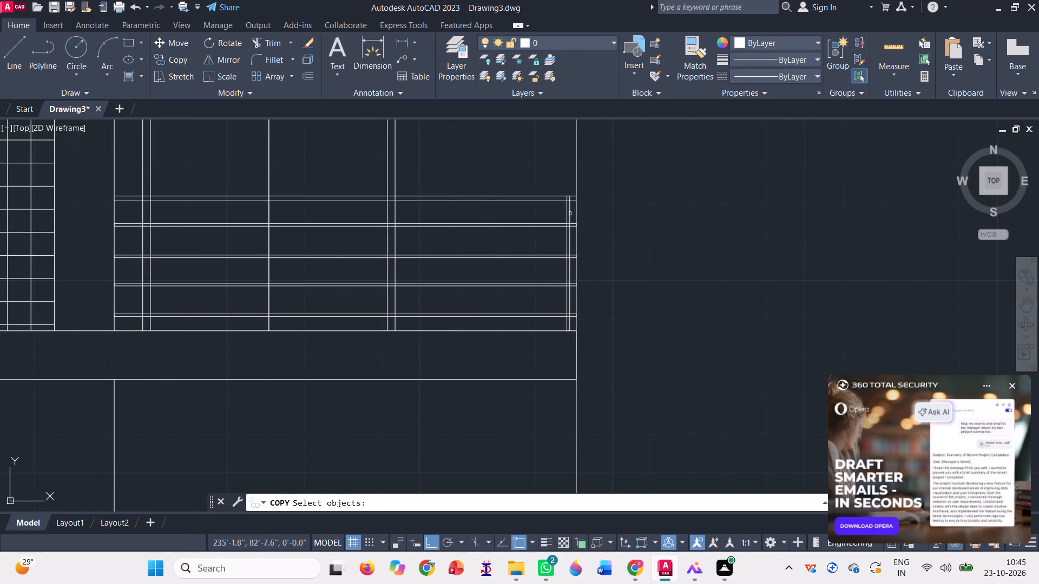
pyautogui.click(570, 214)
pyautogui.scroll(2, 571, 215)
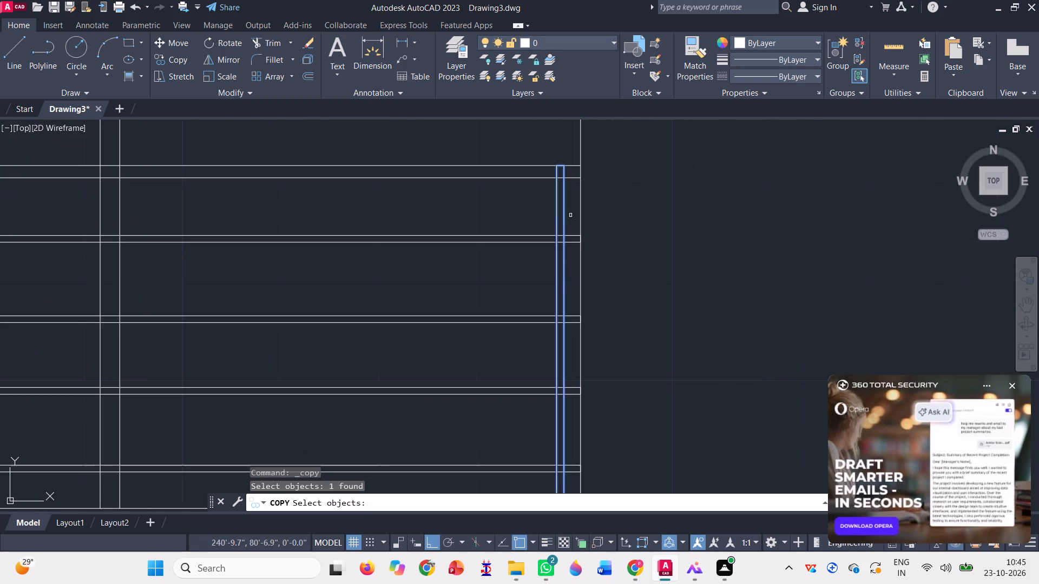
pyautogui.scroll(-3, 558, 214)
pyautogui.press('space')
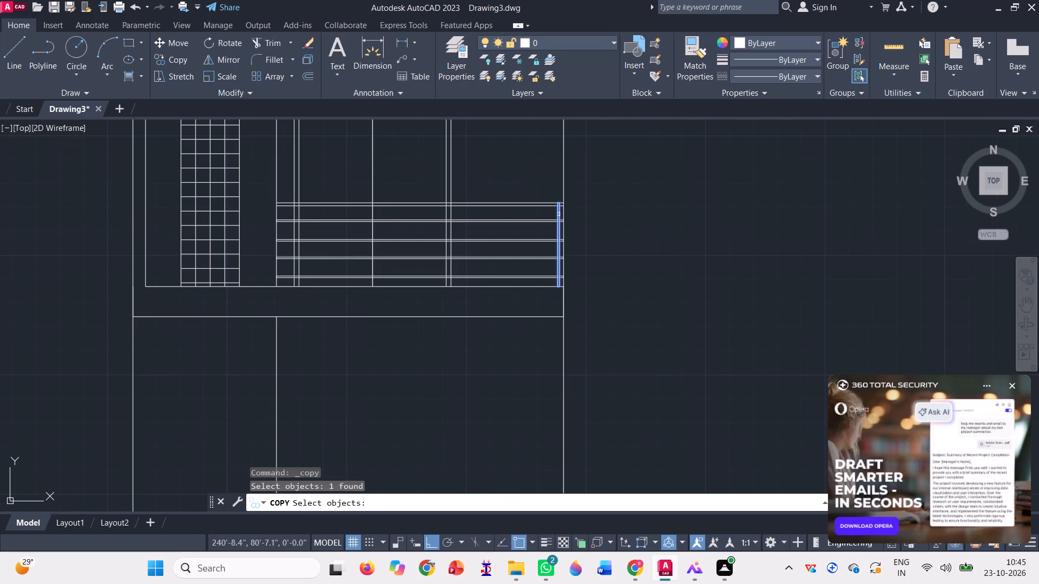
pyautogui.scroll(6, 557, 208)
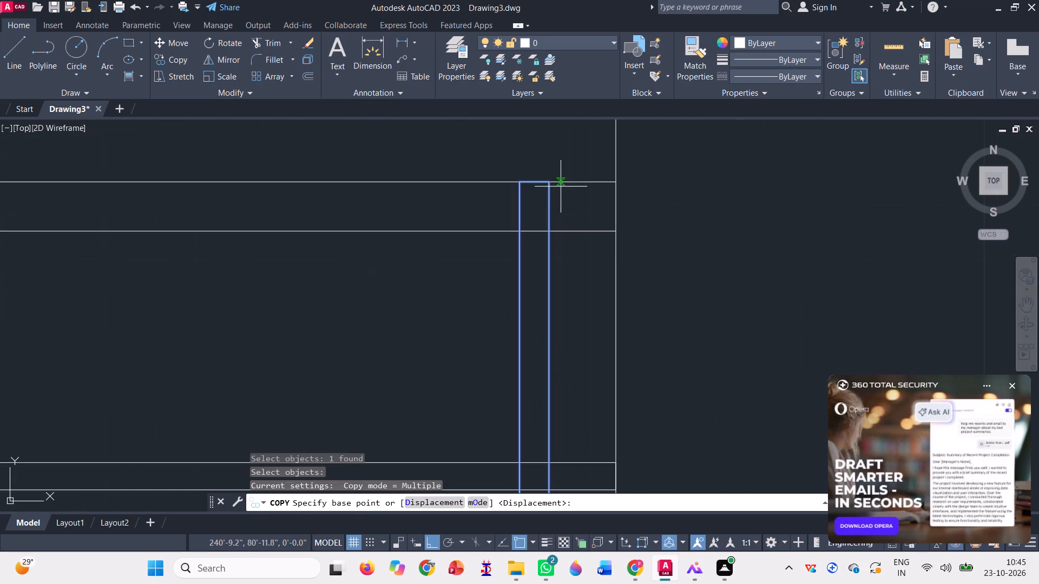
pyautogui.click(548, 180)
pyautogui.scroll(-4, 683, 218)
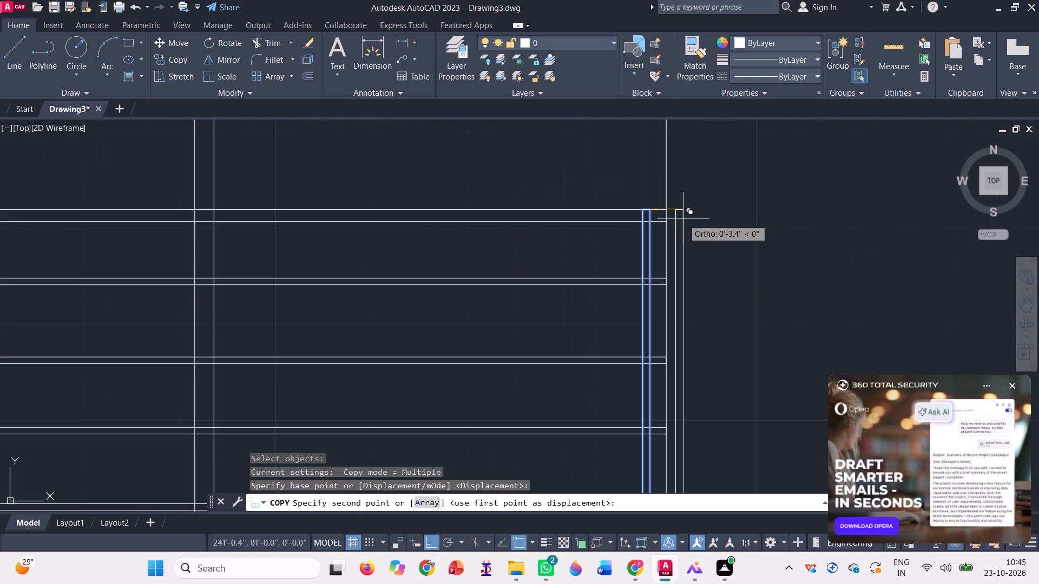
pyautogui.scroll(-2, 683, 218)
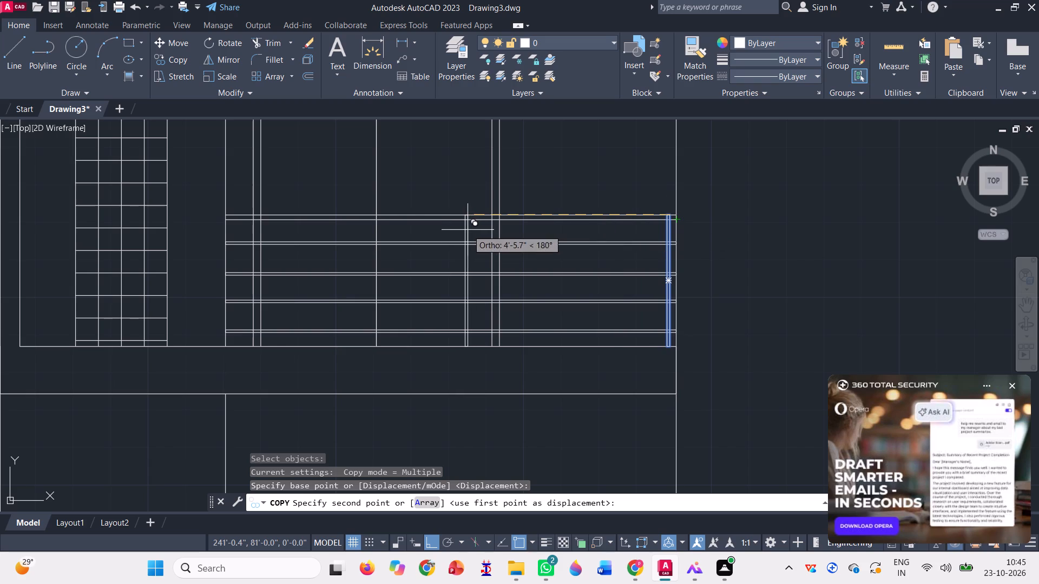
pyautogui.scroll(-1, 451, 225)
pyautogui.scroll(4, 311, 216)
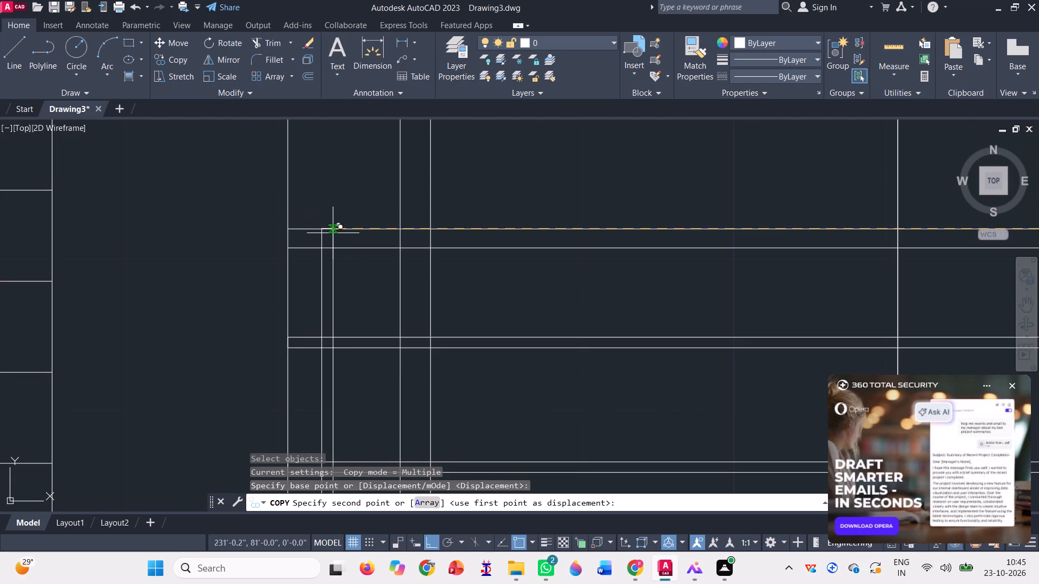
pyautogui.click(328, 230)
# Place another copy of the post at the double door's centre line, level with the top rail.
pyautogui.scroll(-4, 315, 232)
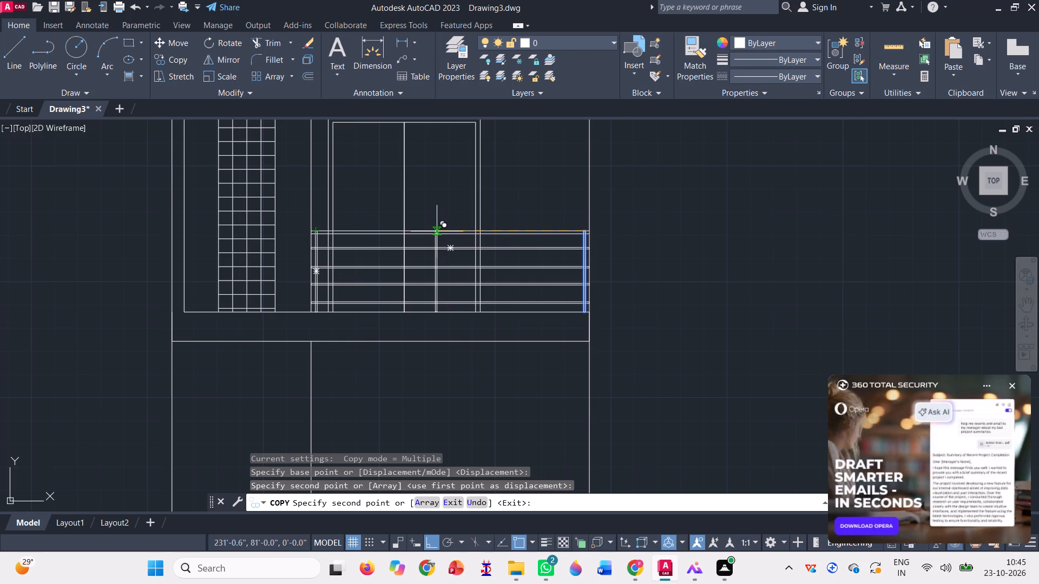
pyautogui.scroll(2, 422, 227)
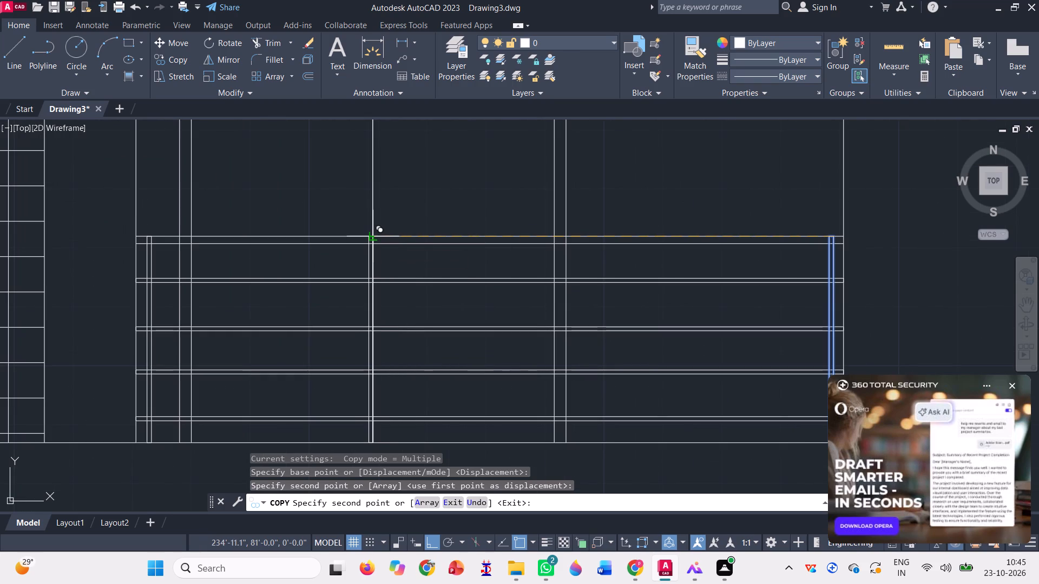
pyautogui.click(370, 239)
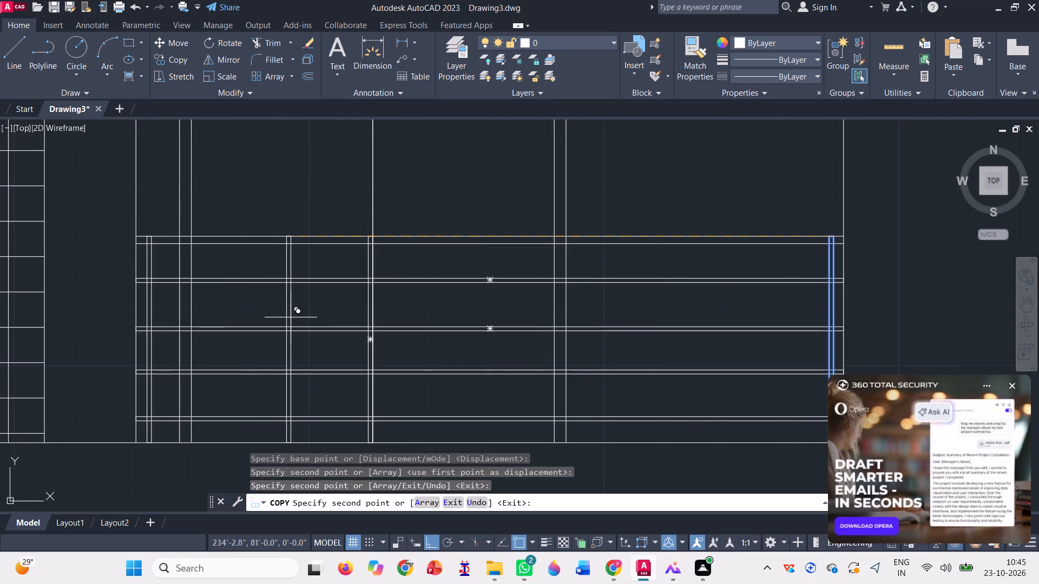
pyautogui.press('Escape')
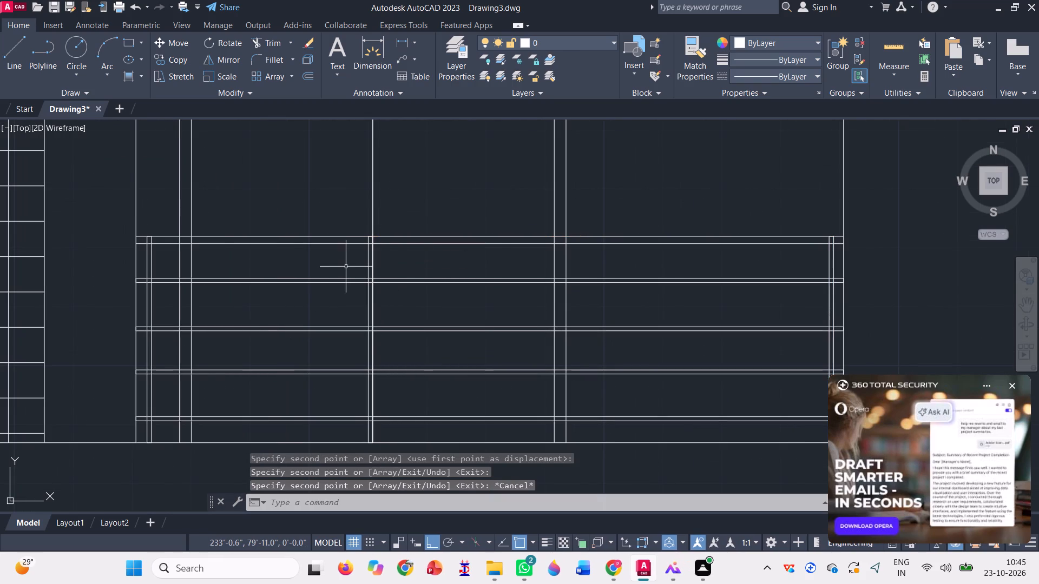
# Draw a narrow vertical rectangle along the ground floor's left edge, from the slab band's underside down to the base line.
pyautogui.scroll(-1, 353, 268)
pyautogui.scroll(-1, 330, 346)
pyautogui.scroll(-2, 337, 295)
pyautogui.scroll(-1, 336, 245)
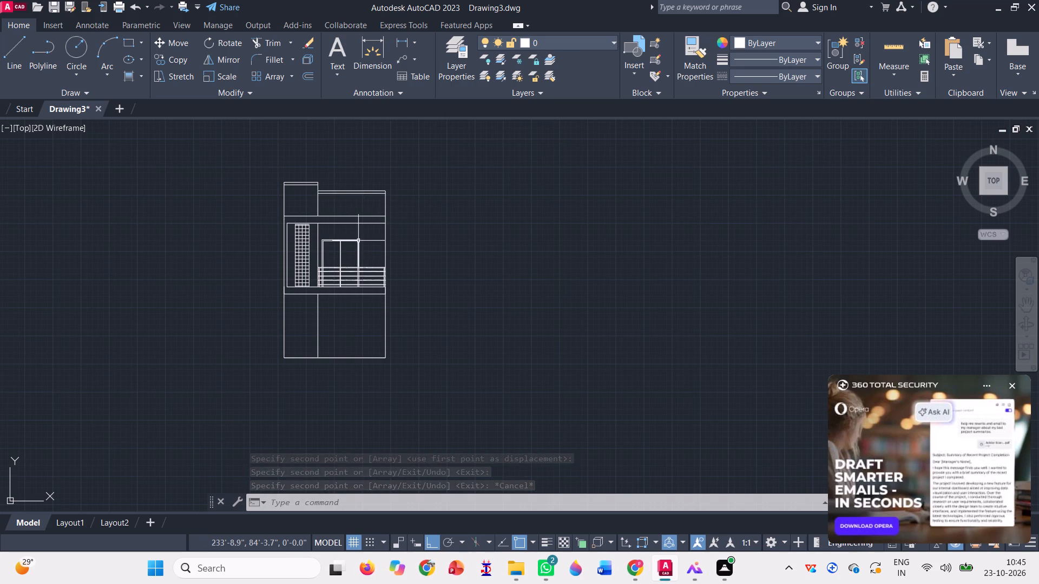
pyautogui.scroll(-1, 380, 208)
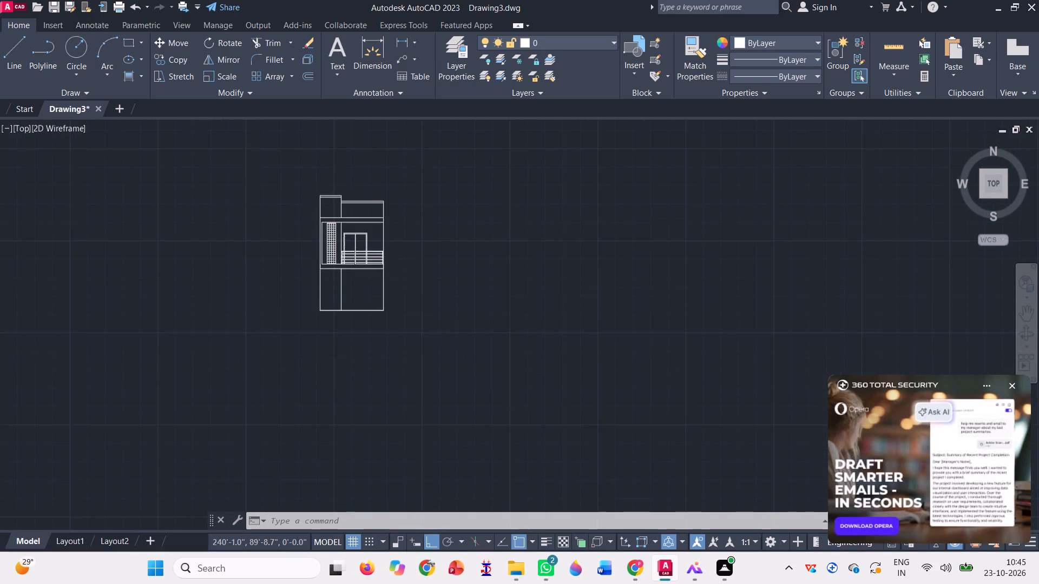
pyautogui.scroll(2, 316, 303)
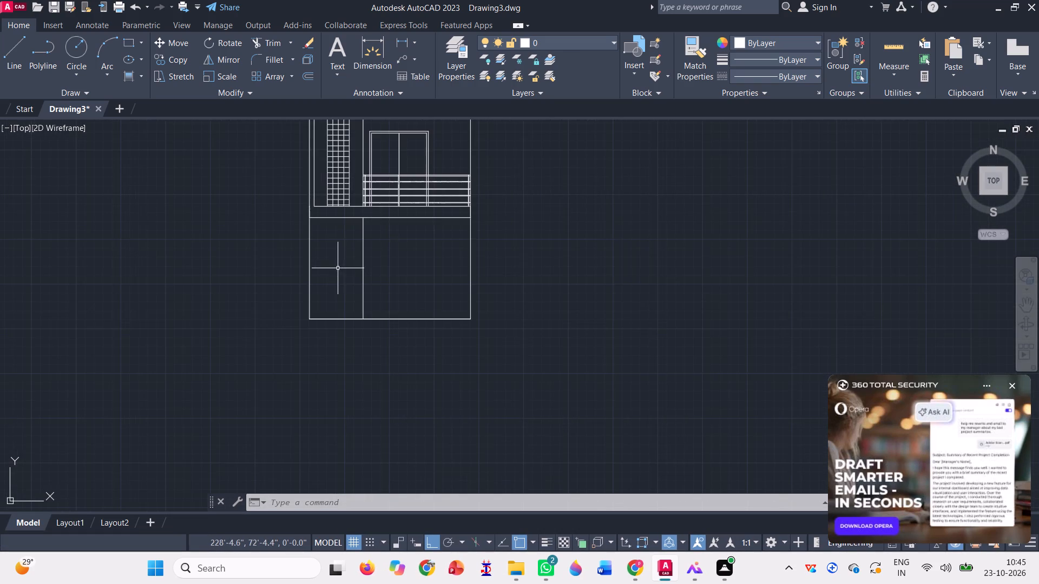
pyautogui.scroll(2, 341, 301)
pyautogui.scroll(-1, 379, 350)
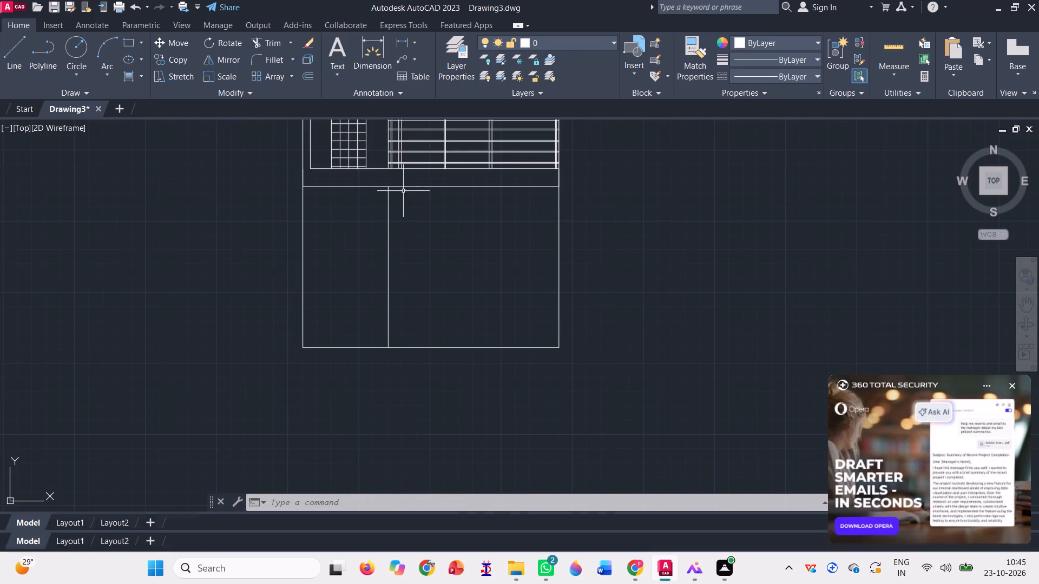
pyautogui.scroll(1, 403, 191)
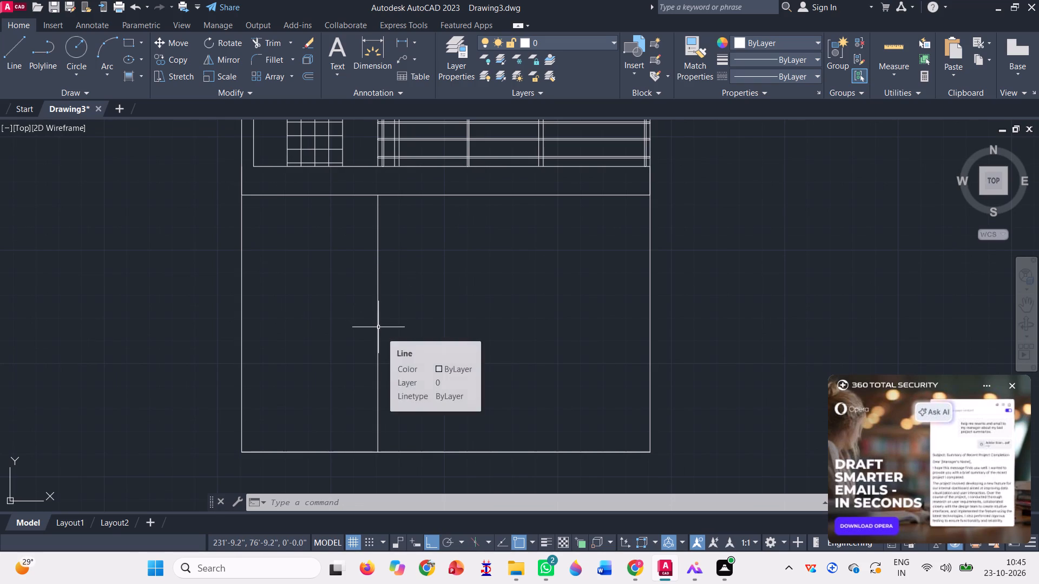
pyautogui.scroll(-1, 378, 327)
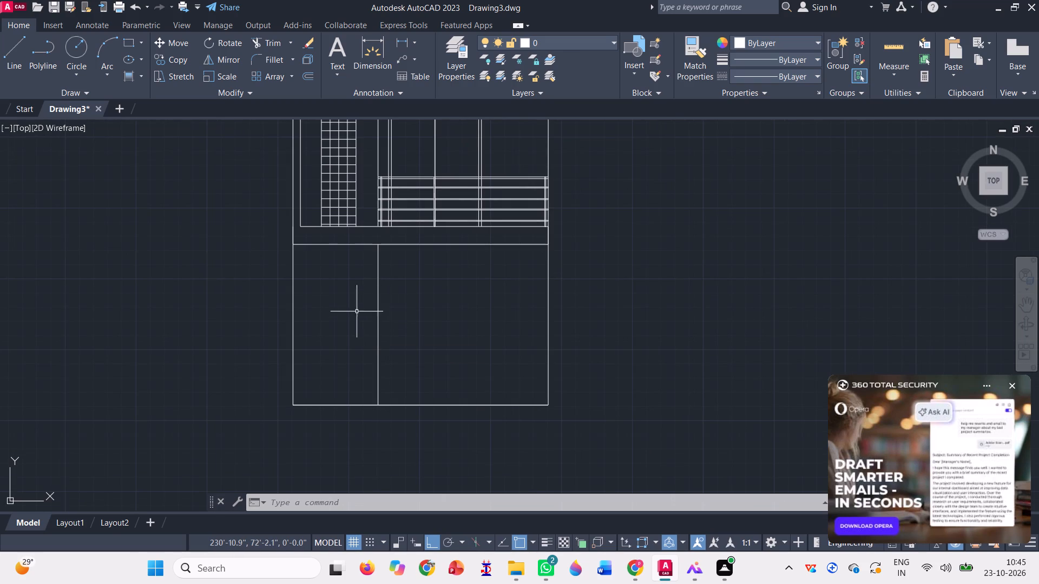
pyautogui.scroll(1, 346, 326)
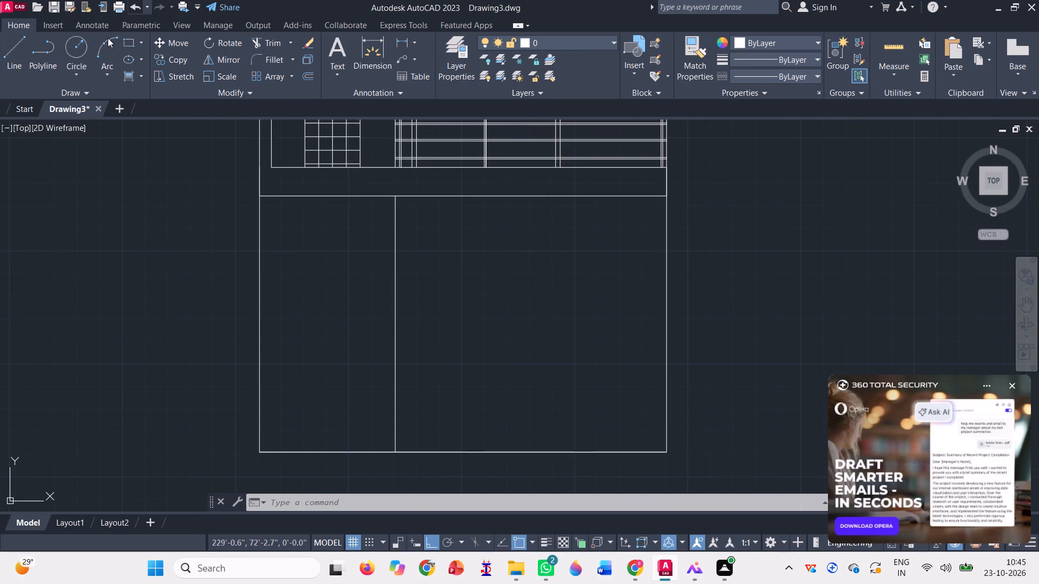
pyautogui.click(127, 49)
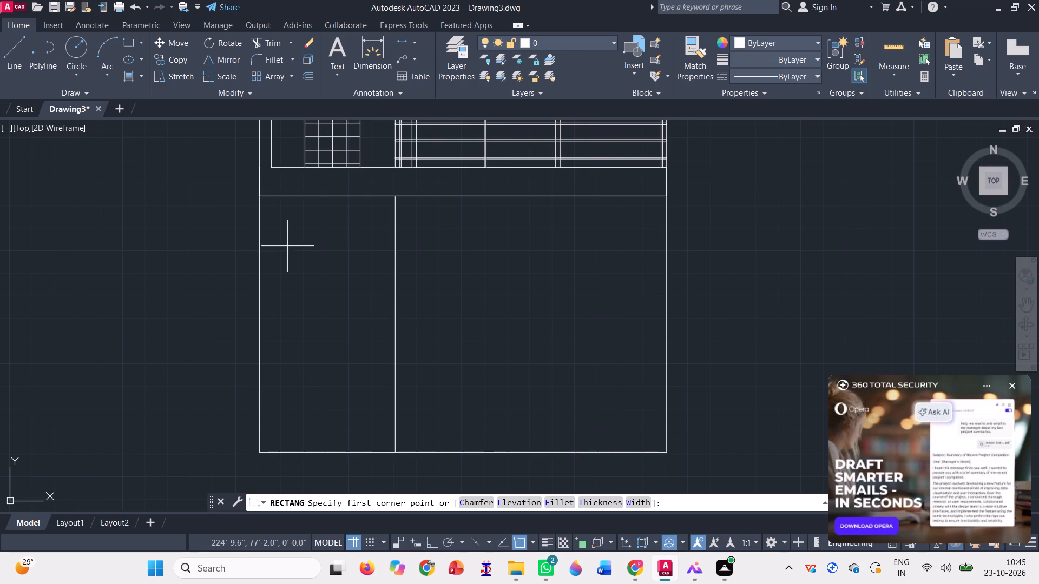
pyautogui.click(260, 198)
pyautogui.click(273, 453)
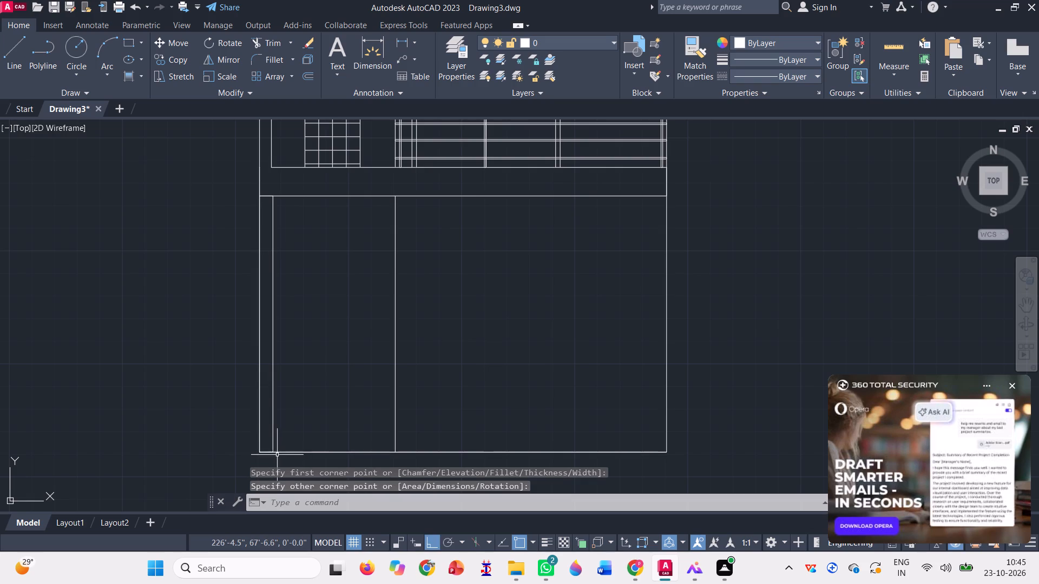
# Draw a small window rectangle in the upper part of the ground floor's left bay, between the narrow edge strip and the inner vertical line.
pyautogui.press('space')
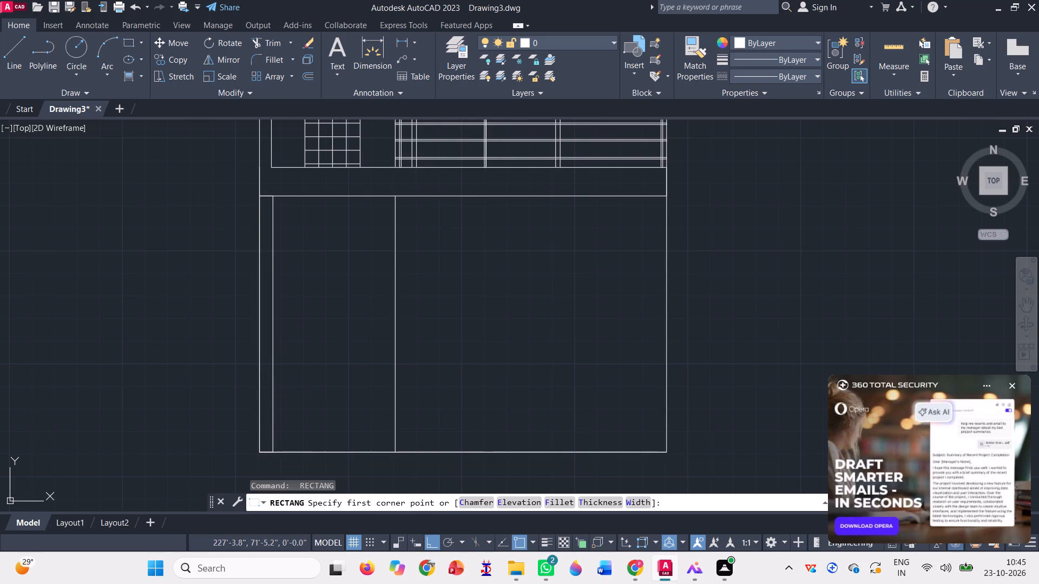
pyautogui.click(290, 245)
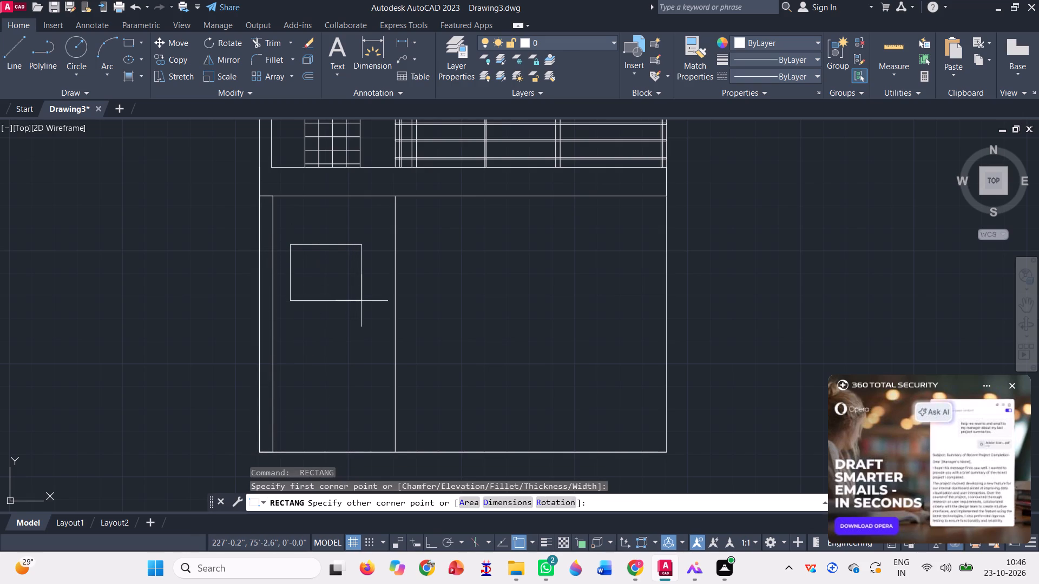
pyautogui.click(367, 308)
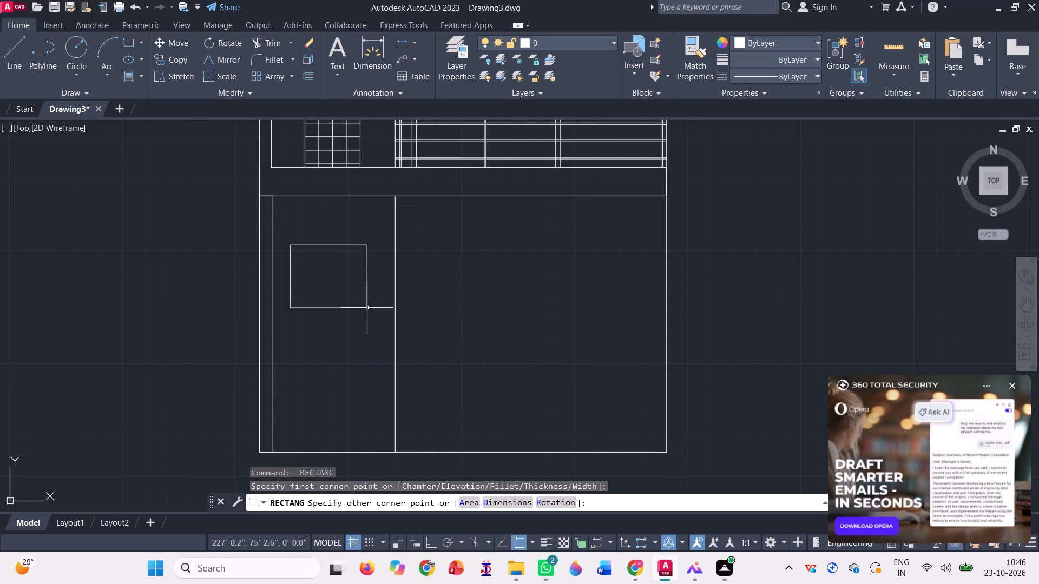
pyautogui.click(130, 44)
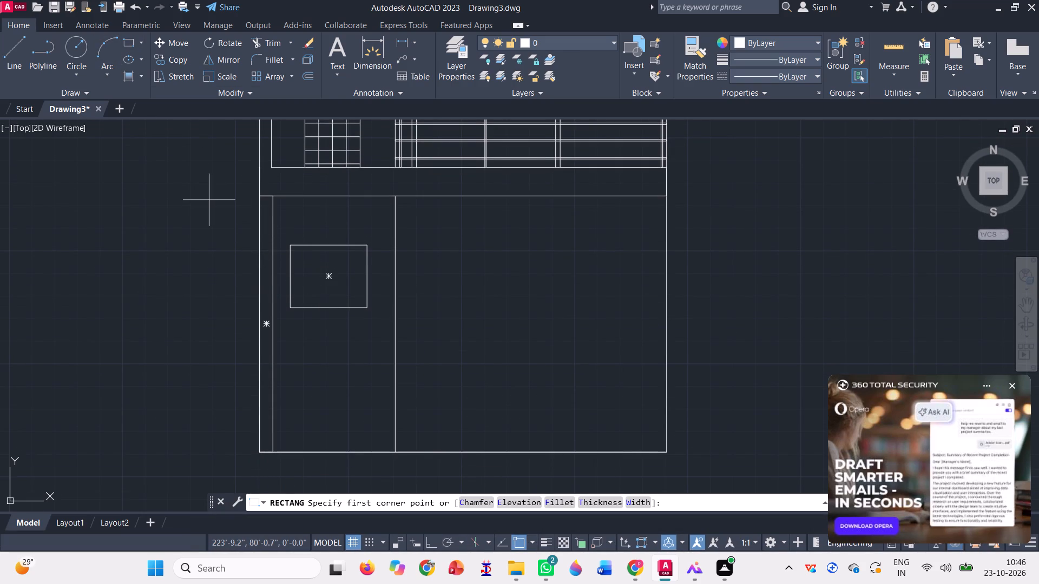
pyautogui.press('Escape')
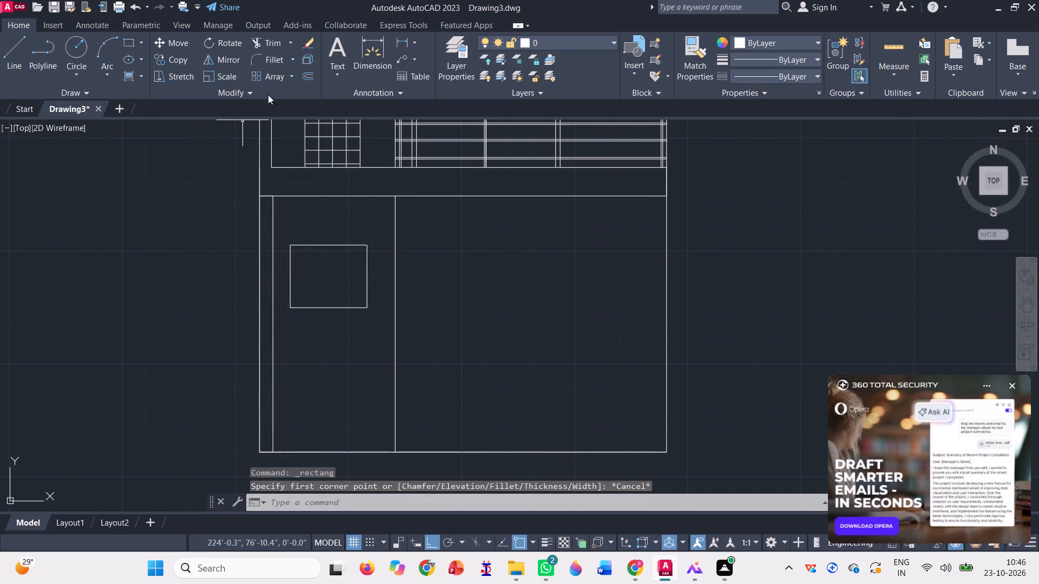
# Start an Offset for the ground-floor window outline.
pyautogui.click(307, 76)
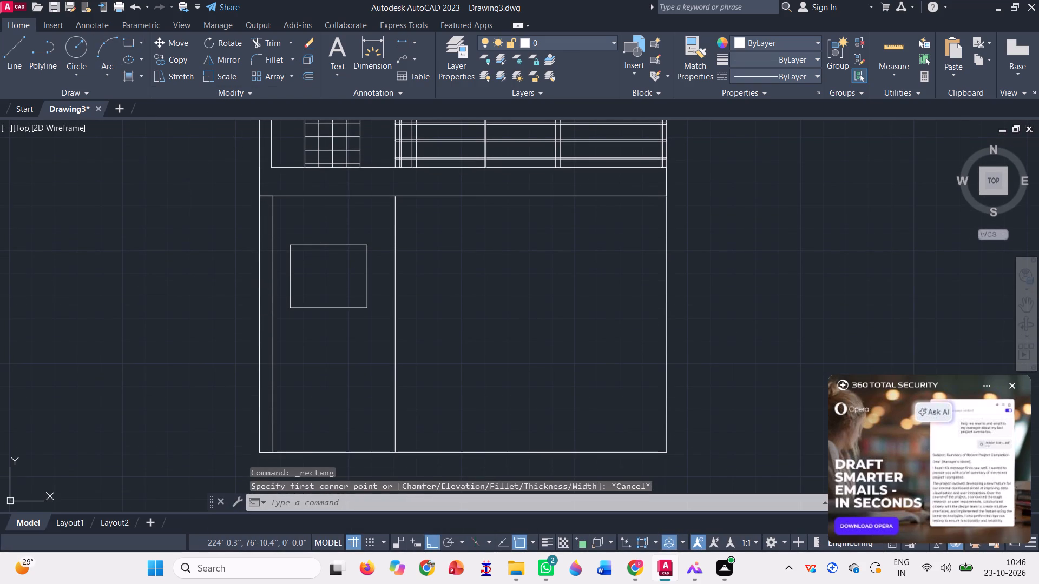
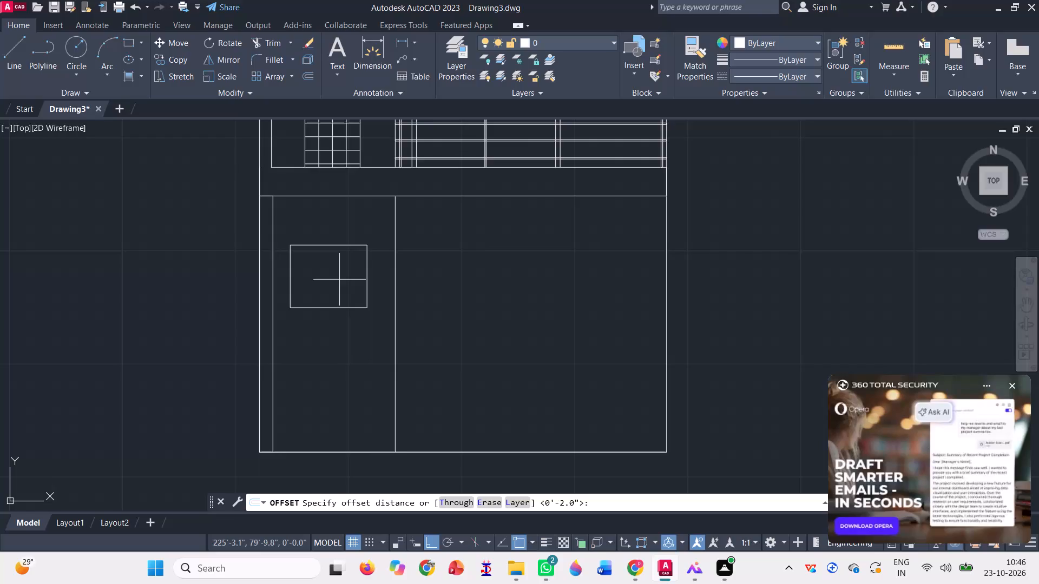
# Offset the ground-floor window outline 2" inward to form its frame.
pyautogui.press('Return')
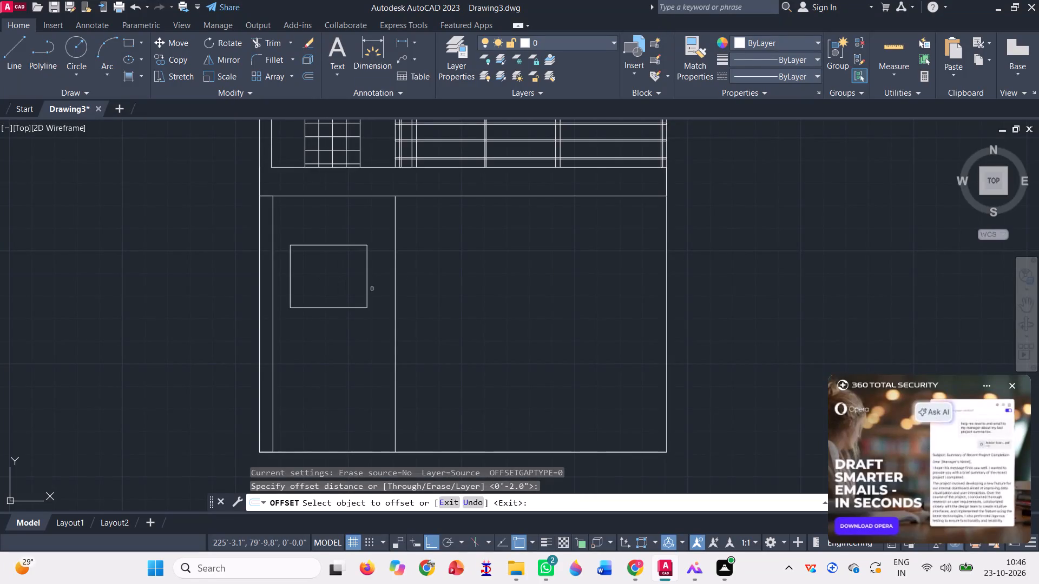
pyautogui.click(290, 267)
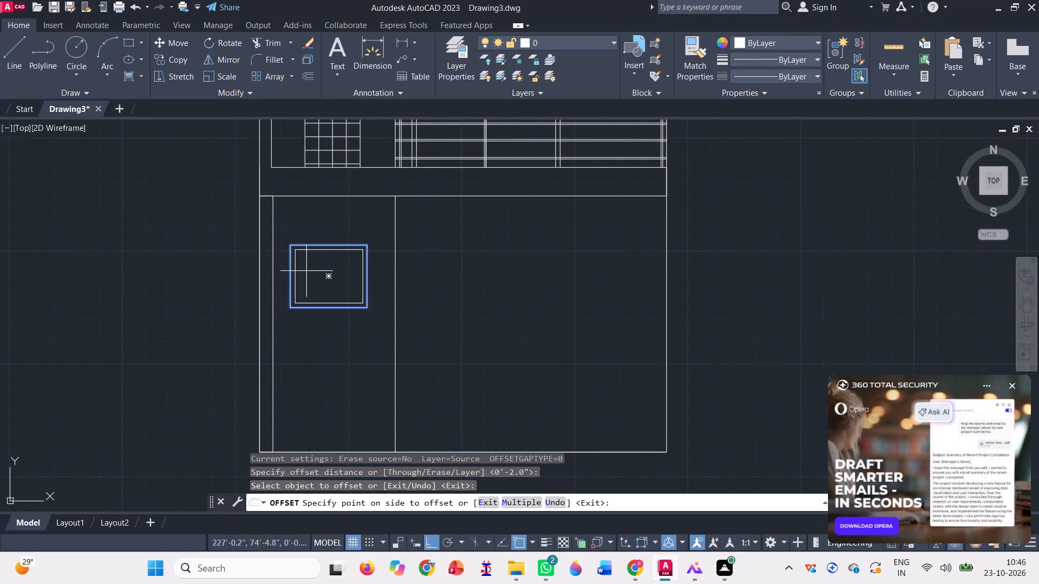
pyautogui.click(310, 271)
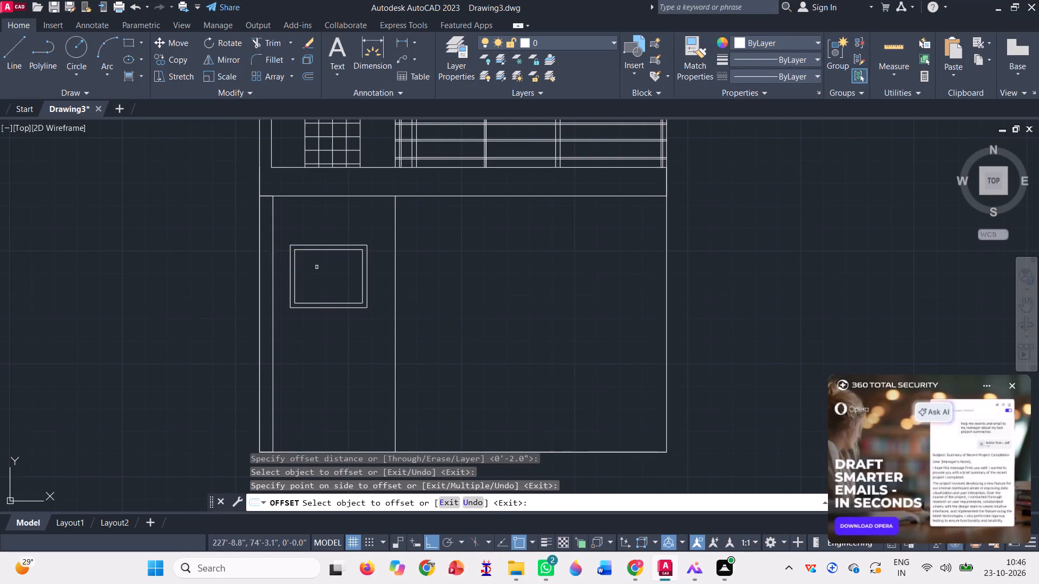
pyautogui.press('Escape')
# Draw a thin vertical mullion rectangle inside the ground-floor window, from the inner frame's top midpoint down to its bottom edge.
pyautogui.press('l')
pyautogui.press('Return')
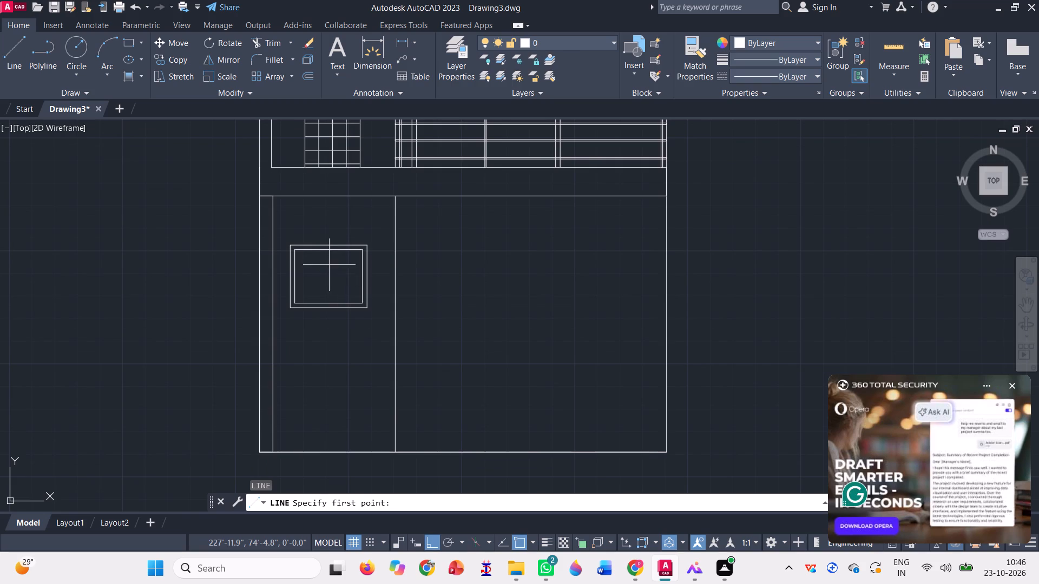
pyautogui.click(130, 42)
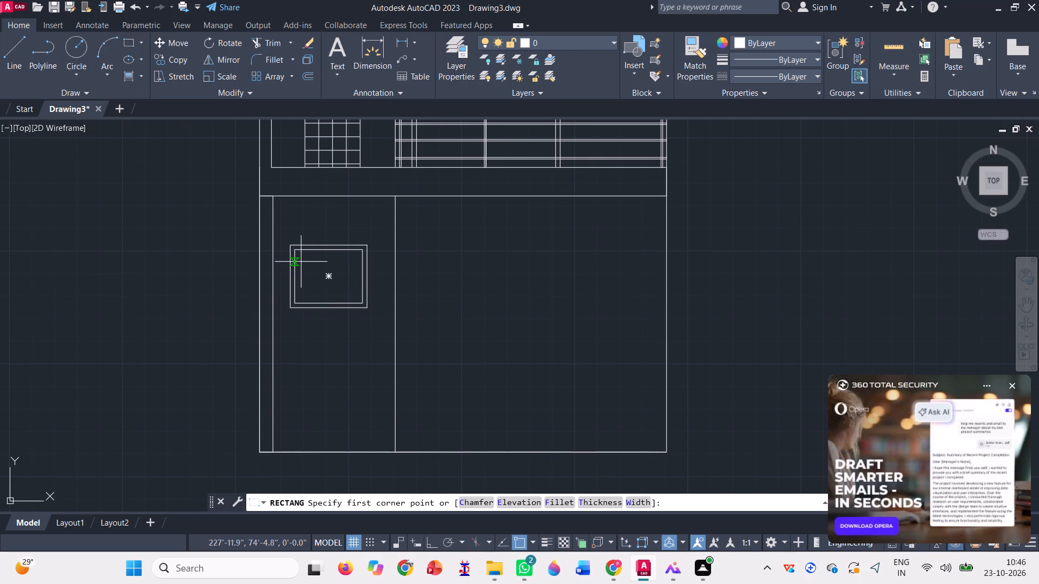
pyautogui.click(331, 250)
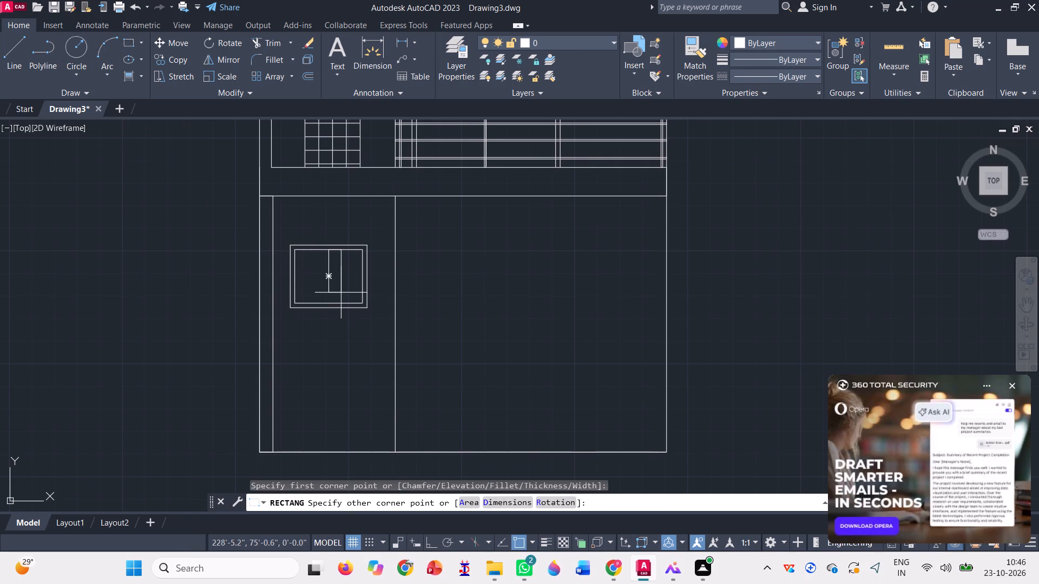
pyautogui.scroll(2, 337, 300)
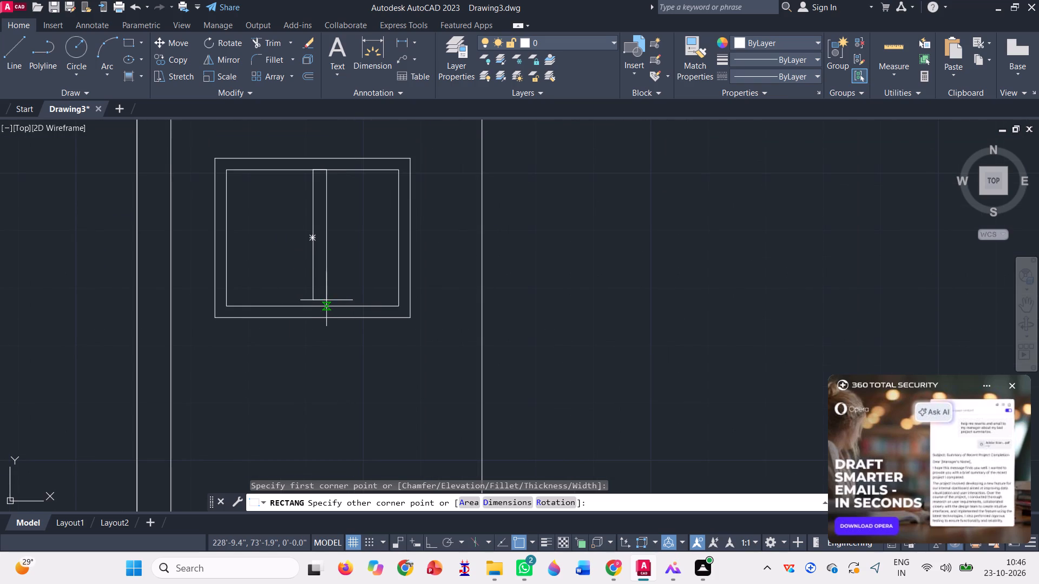
pyautogui.scroll(2, 323, 306)
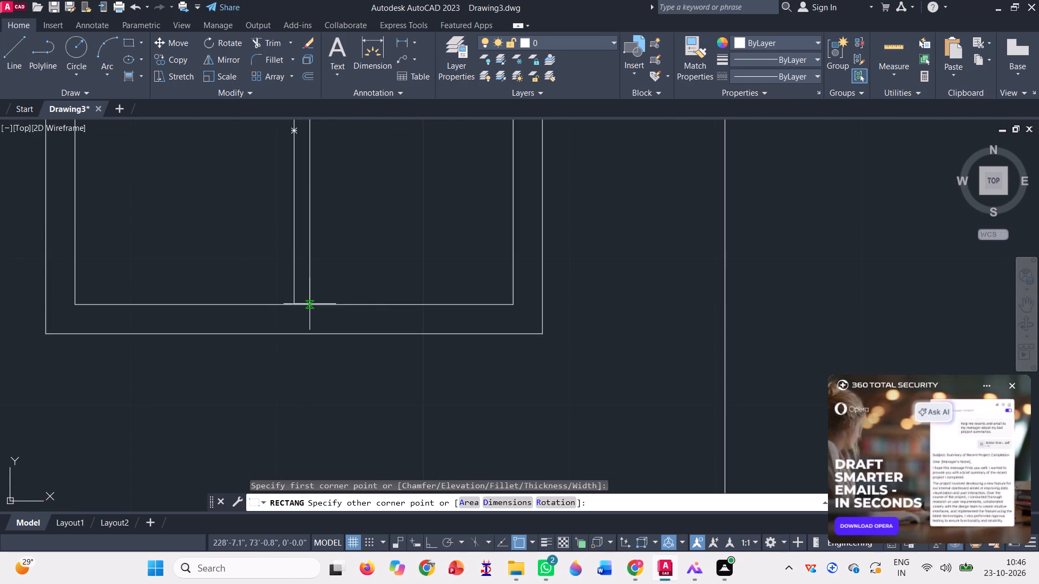
pyautogui.click(307, 304)
pyautogui.scroll(-2, 323, 321)
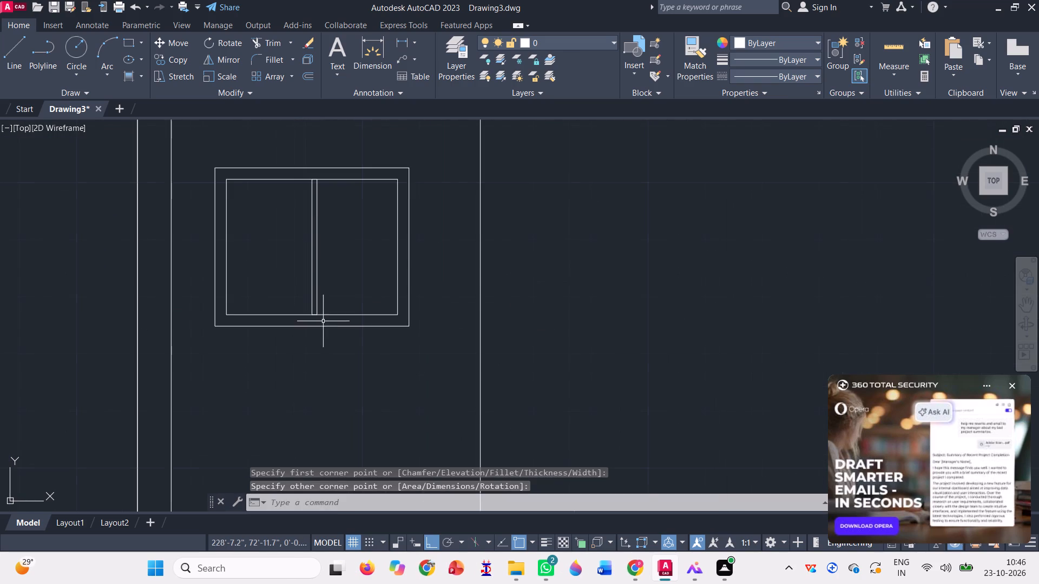
# Move the mullion by its top midpoint onto the midpoint of the window's inner top edge to centre it.
pyautogui.click(181, 41)
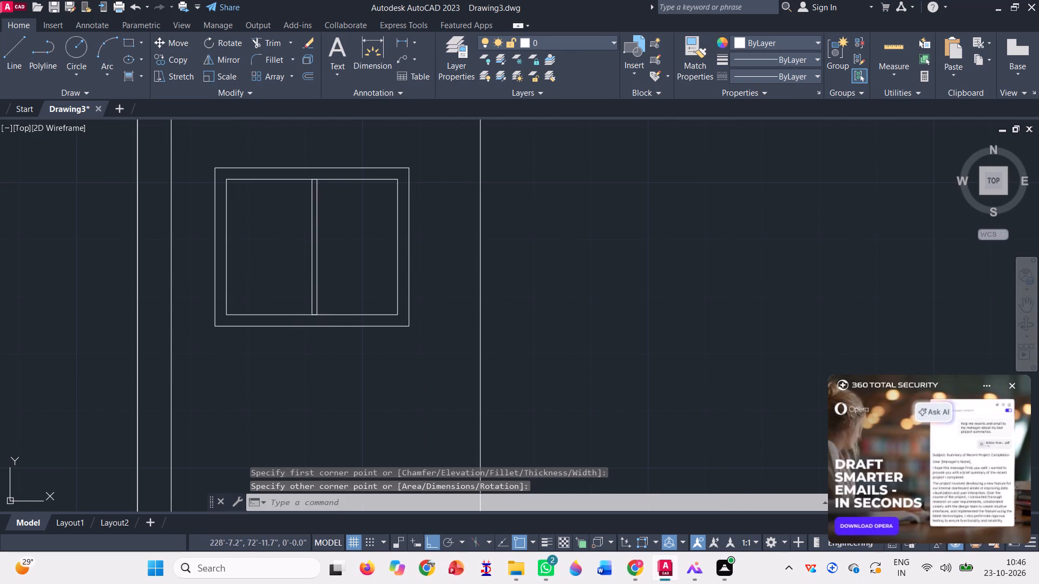
pyautogui.click(339, 228)
pyautogui.click(273, 209)
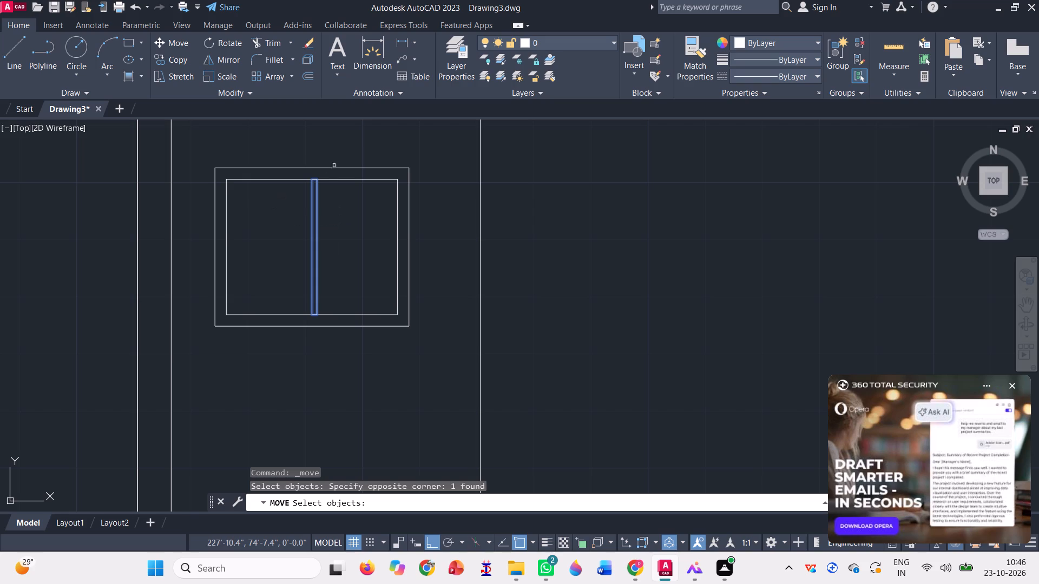
pyautogui.scroll(3, 316, 179)
pyautogui.press('space')
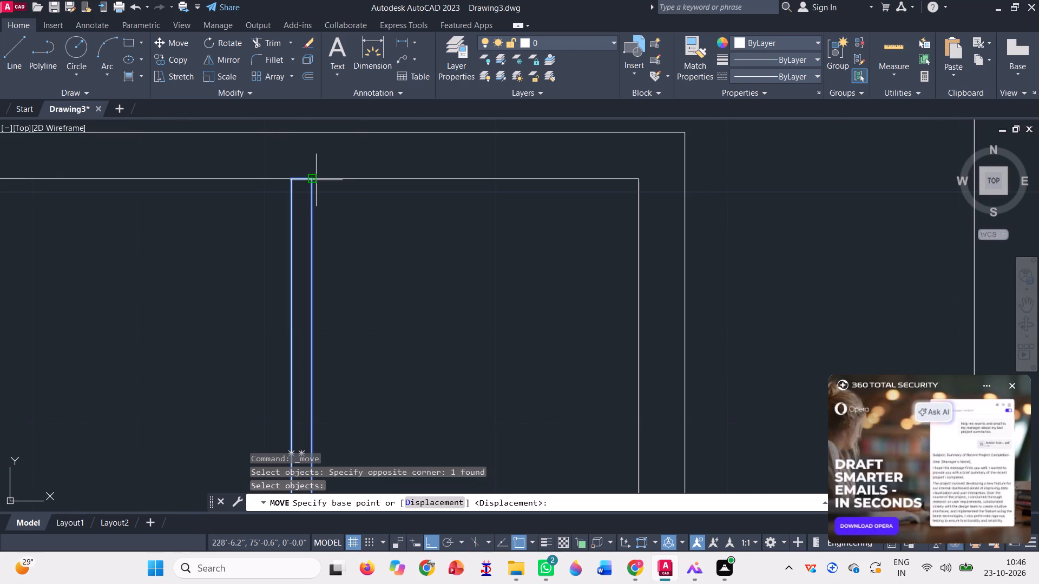
pyautogui.click(304, 182)
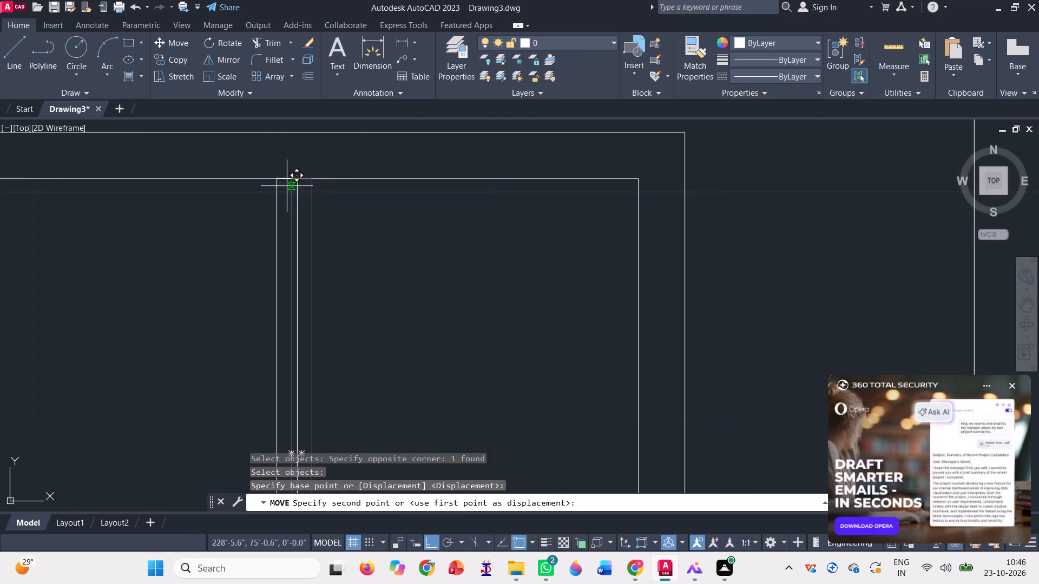
pyautogui.click(291, 180)
pyautogui.scroll(-5, 322, 200)
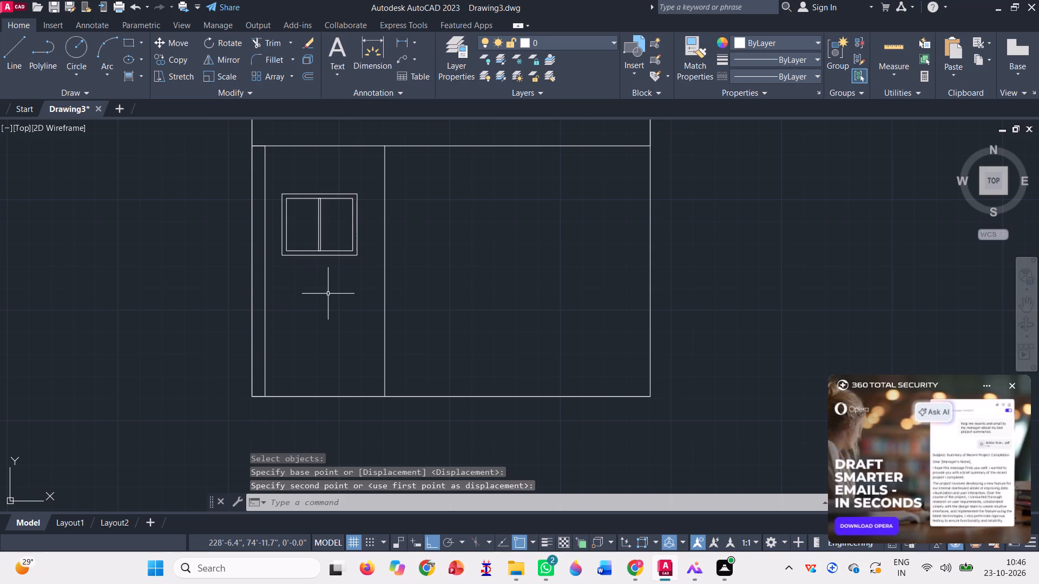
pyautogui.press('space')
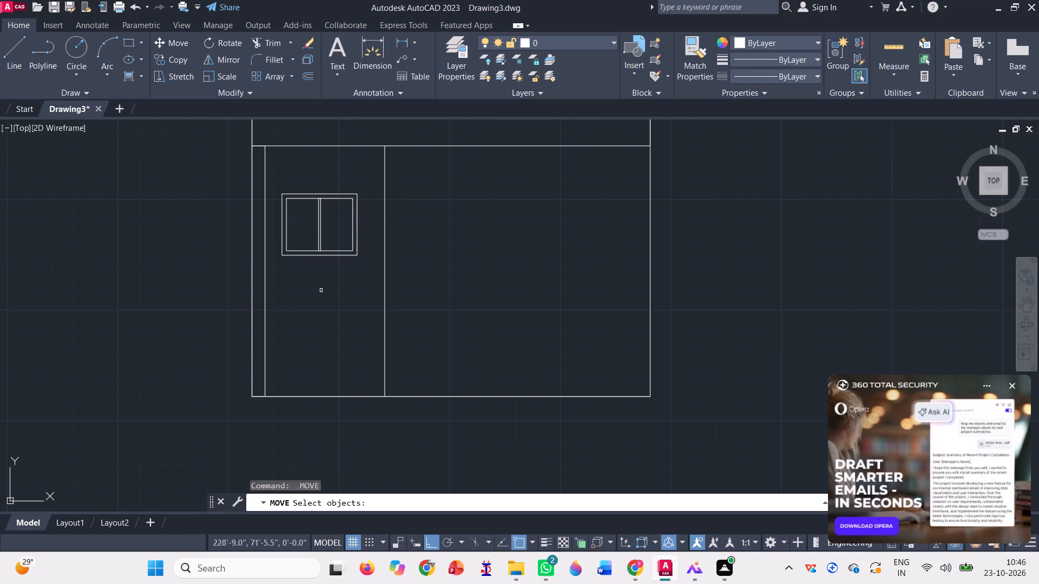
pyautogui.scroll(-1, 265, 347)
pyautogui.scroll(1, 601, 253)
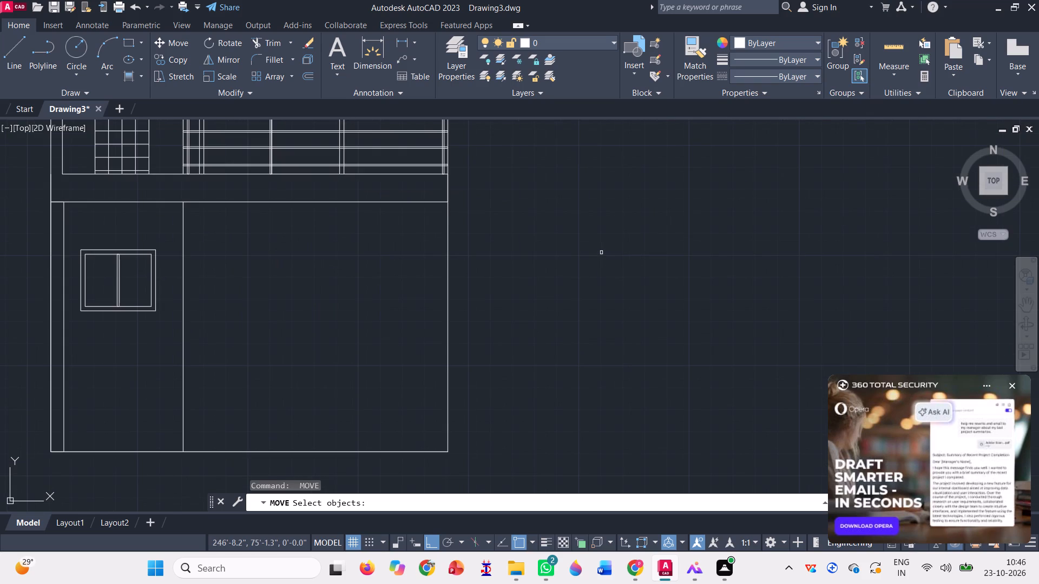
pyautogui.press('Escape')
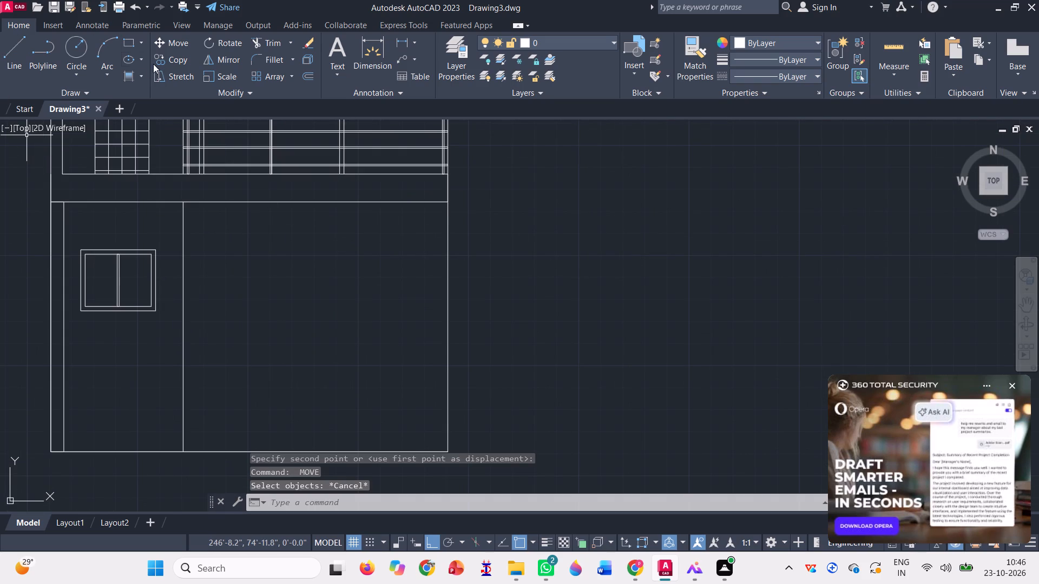
# Draw a tall door rectangle just right of the ground floor's inner vertical line, from the base line up to the window's top level.
pyautogui.click(129, 45)
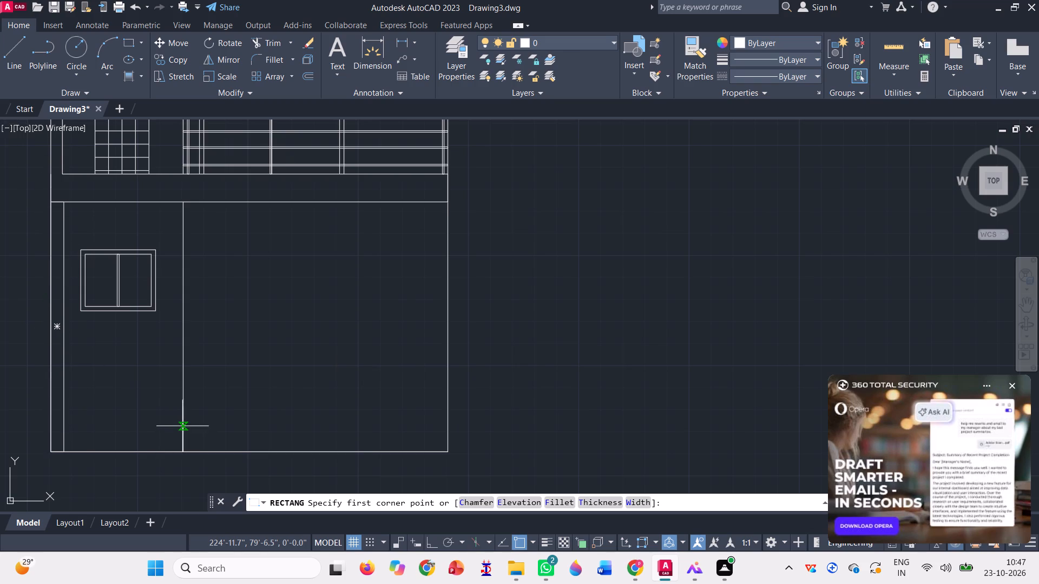
pyautogui.click(312, 452)
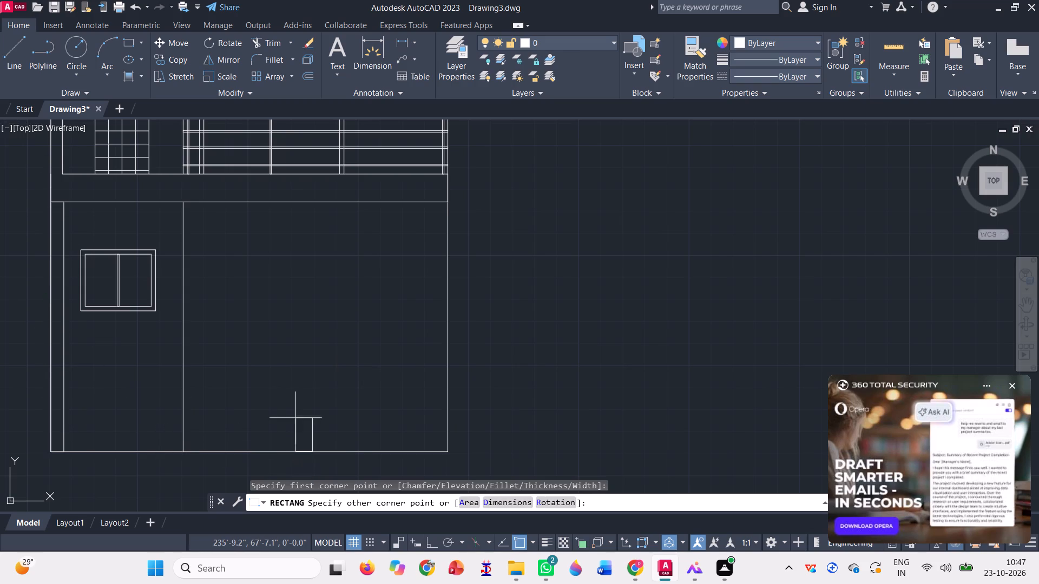
pyautogui.click(196, 250)
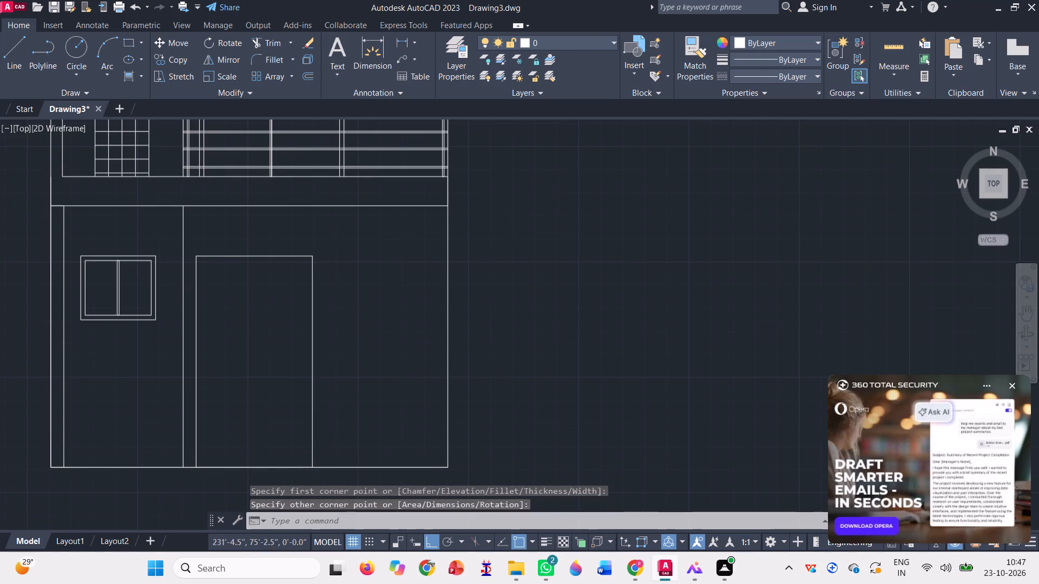
pyautogui.scroll(-1, 269, 437)
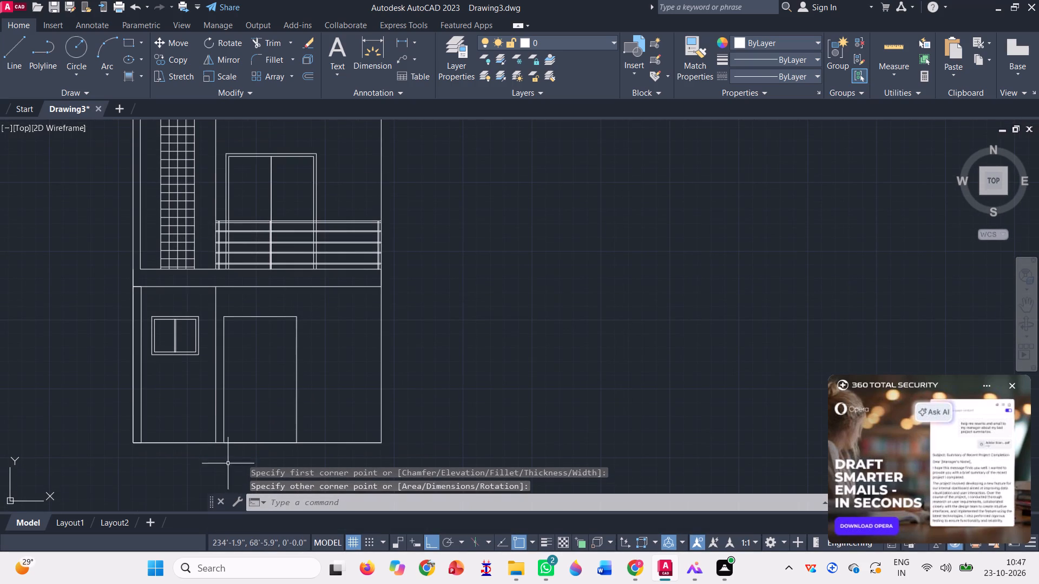
# Offset the ground-floor door outline 2" inward to form its frame.
pyautogui.click(305, 76)
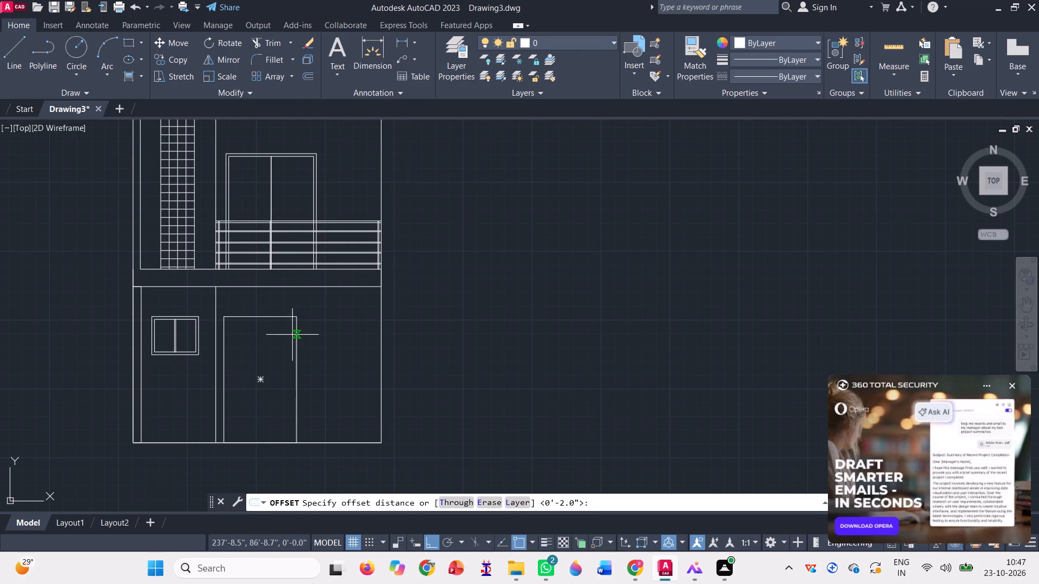
pyautogui.press('space')
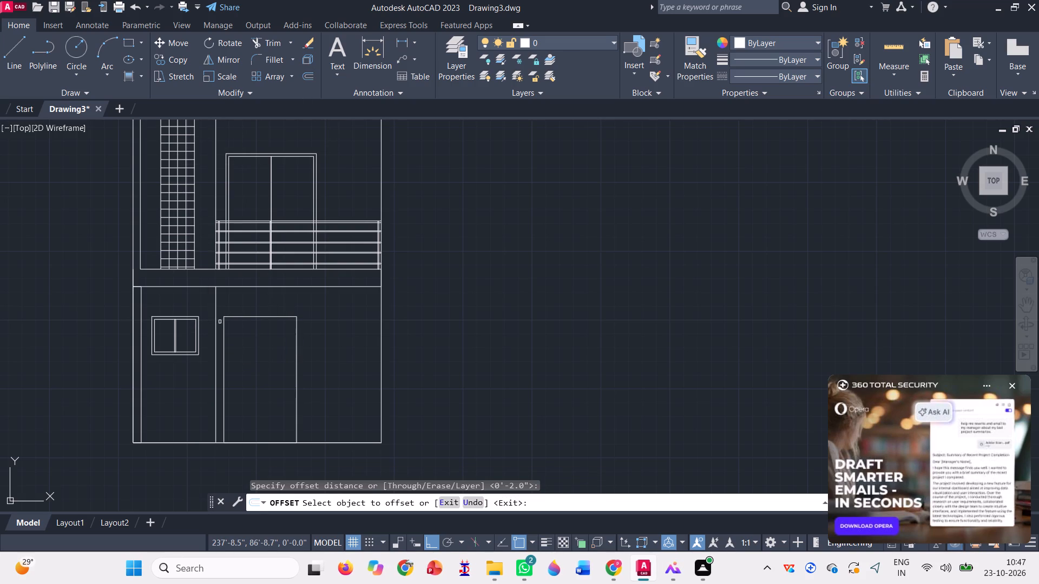
pyautogui.click(222, 322)
pyautogui.click(242, 341)
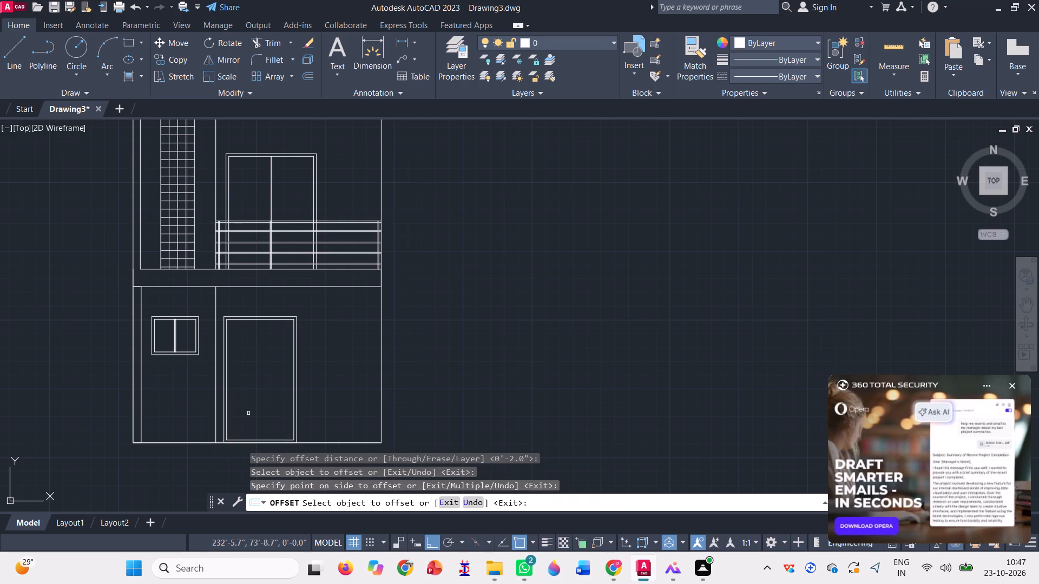
pyautogui.press('Escape')
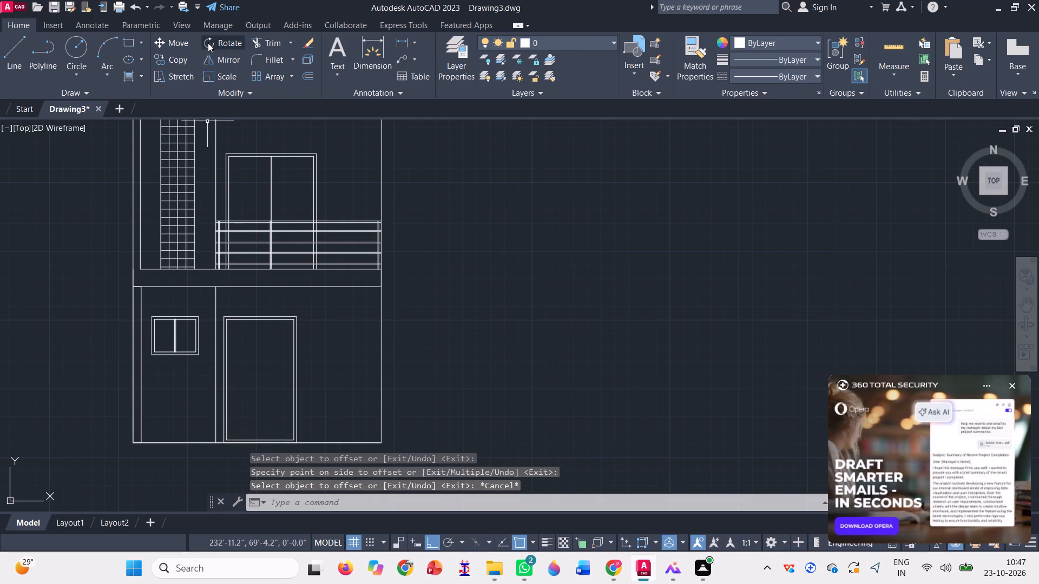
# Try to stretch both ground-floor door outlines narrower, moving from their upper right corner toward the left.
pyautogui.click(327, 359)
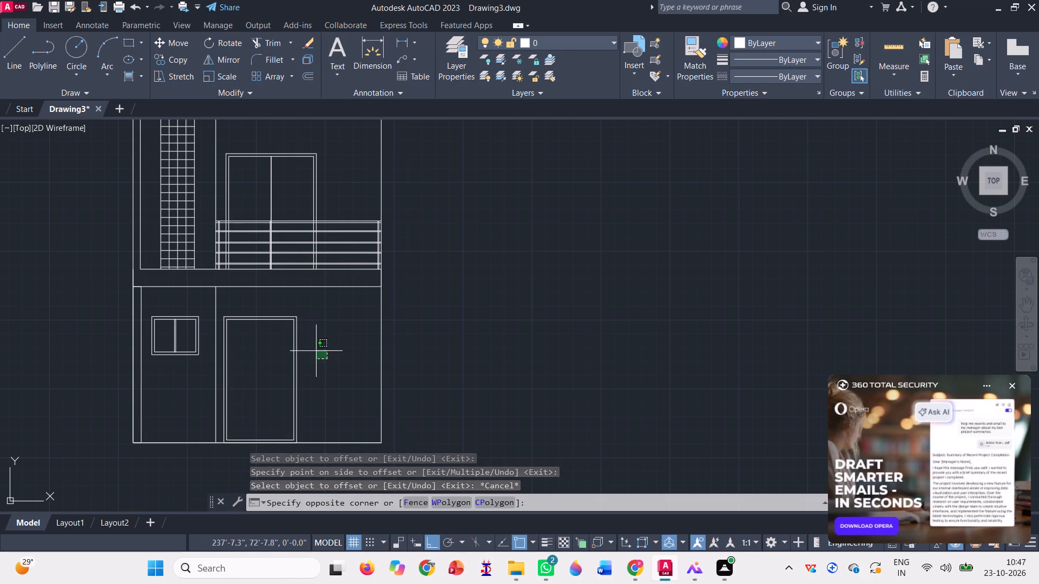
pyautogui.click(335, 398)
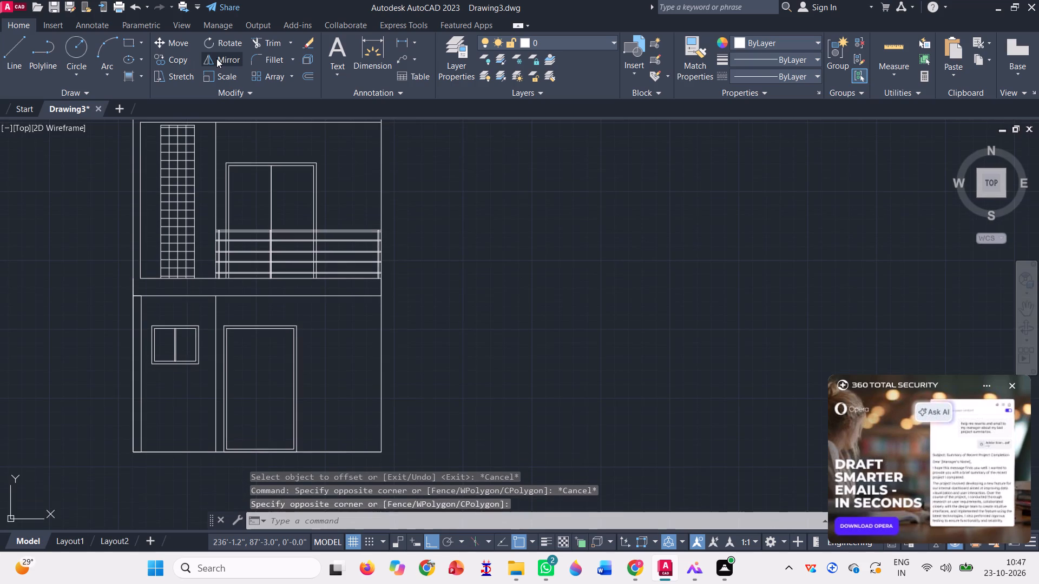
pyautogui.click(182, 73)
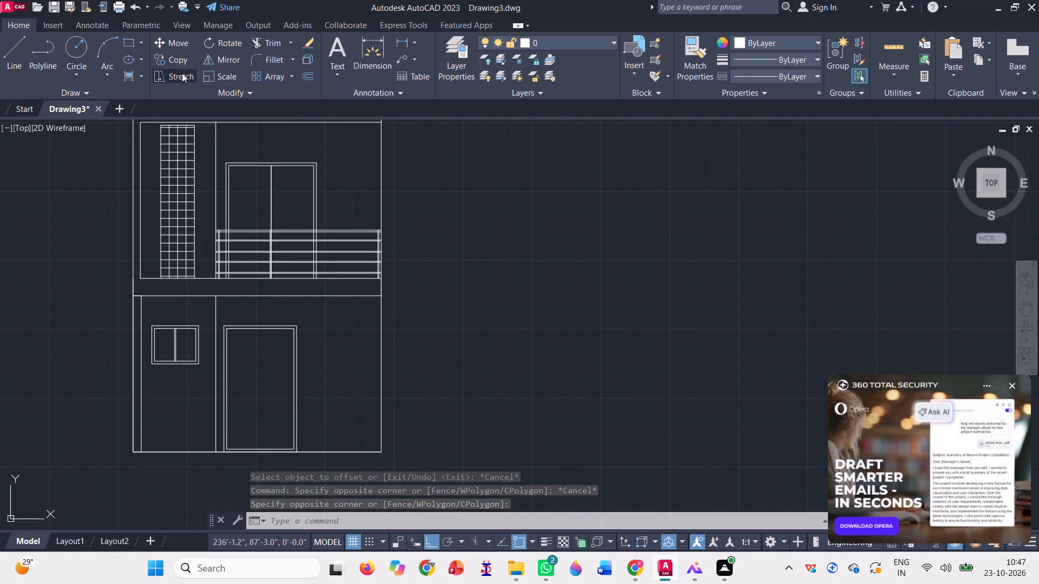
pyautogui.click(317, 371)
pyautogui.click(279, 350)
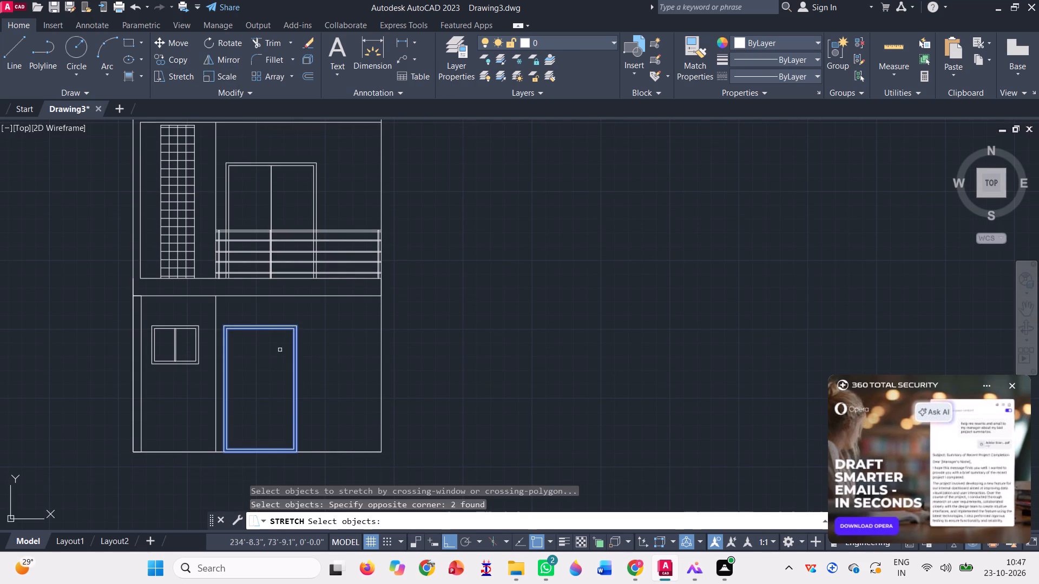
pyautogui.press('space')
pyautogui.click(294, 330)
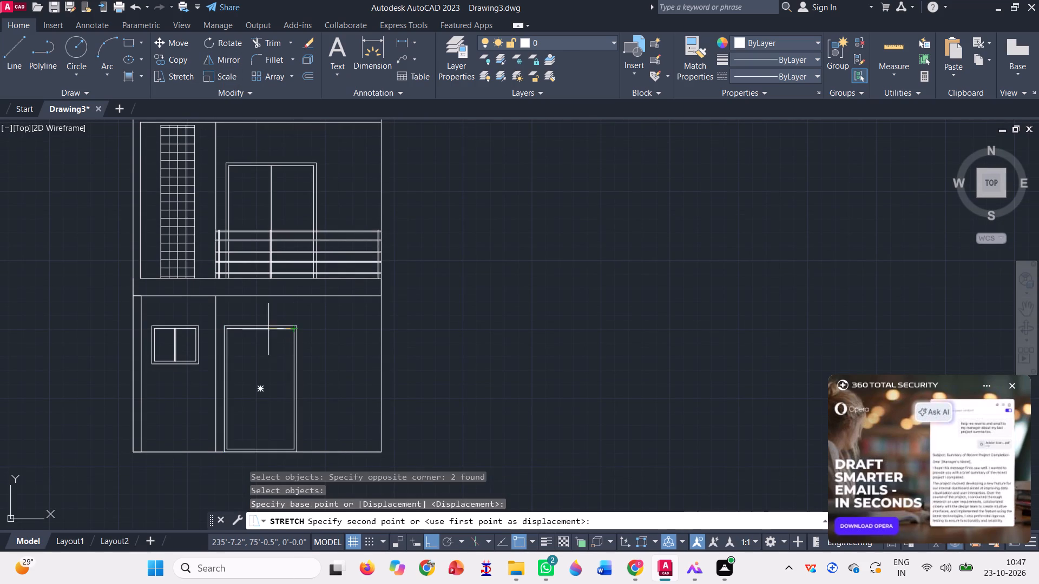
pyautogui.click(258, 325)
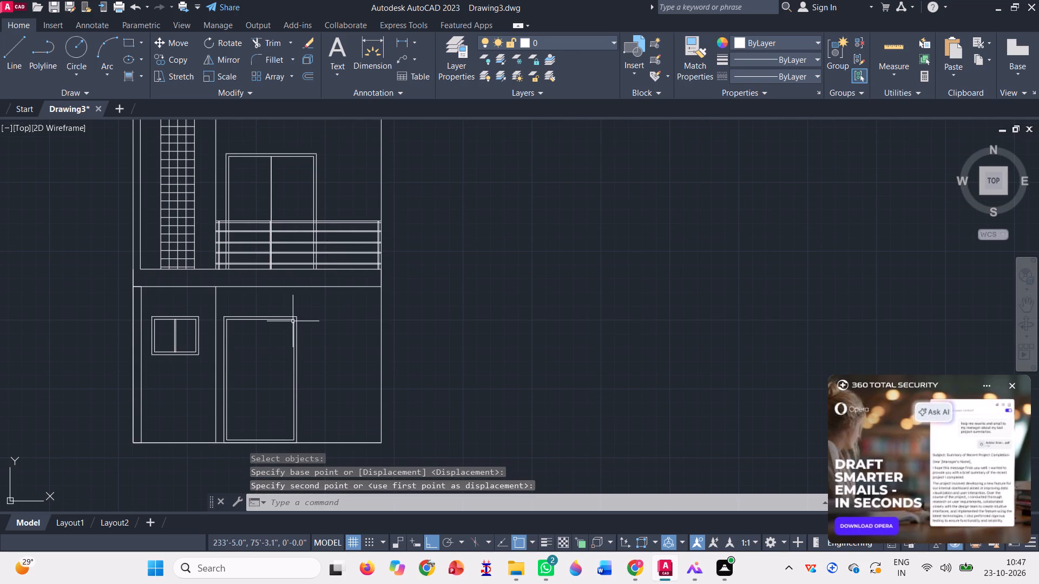
# Scale both ground-floor door outlines down to about half size about the door's upper left corner.
pyautogui.click(226, 72)
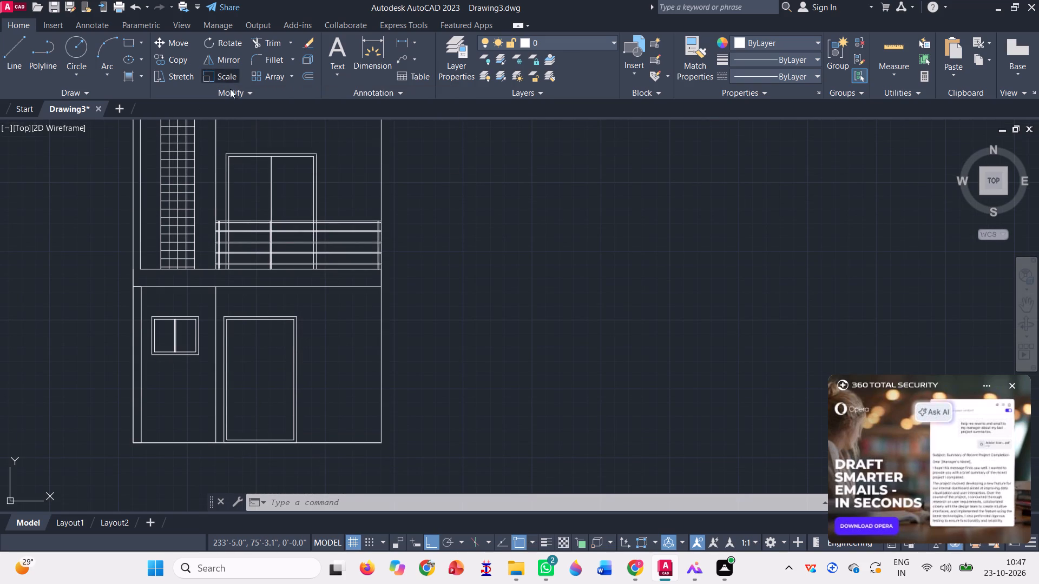
pyautogui.click(305, 360)
pyautogui.click(236, 300)
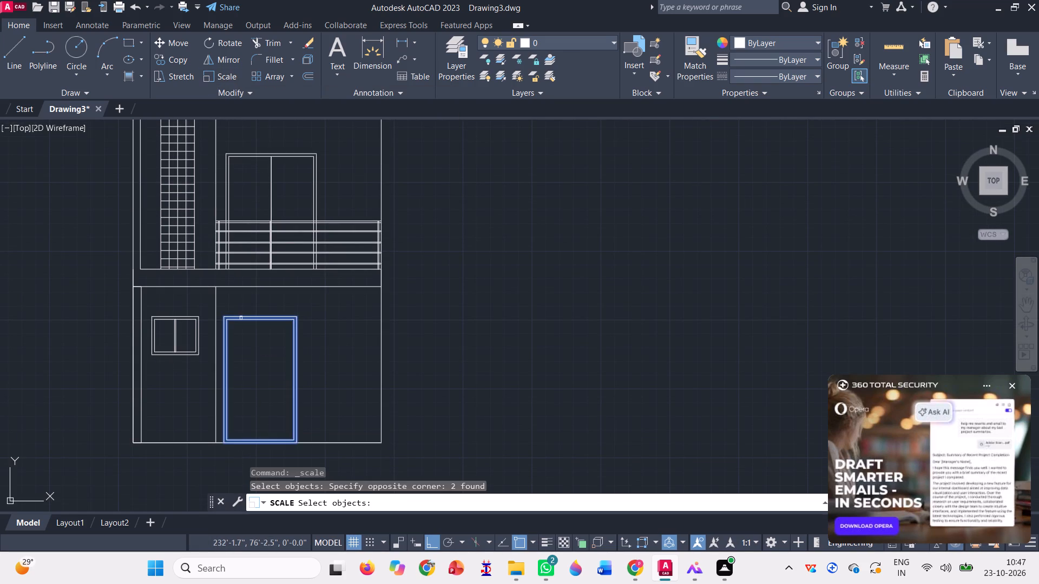
pyautogui.press('space')
pyautogui.click(223, 313)
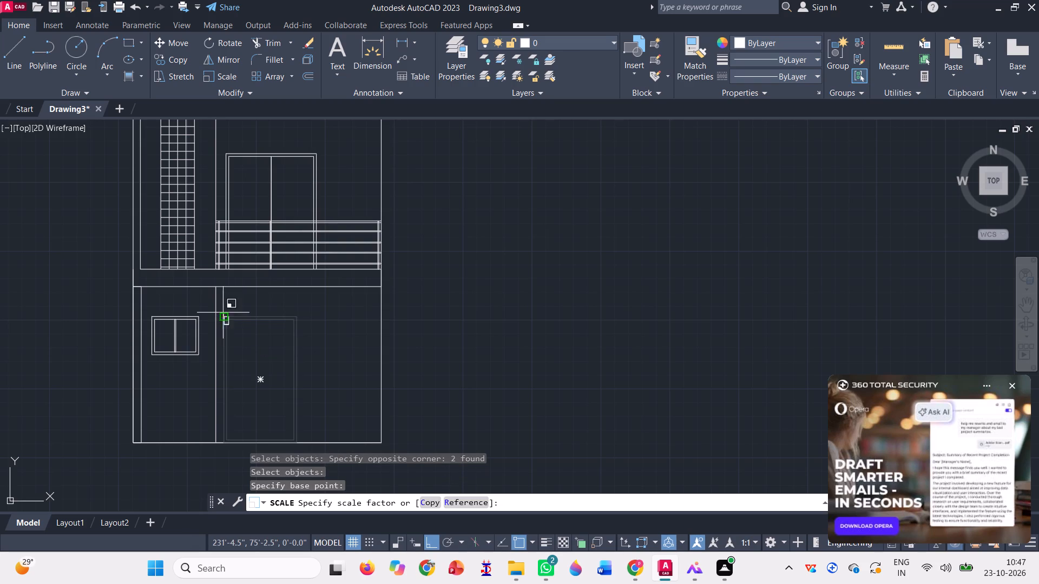
pyautogui.click(255, 342)
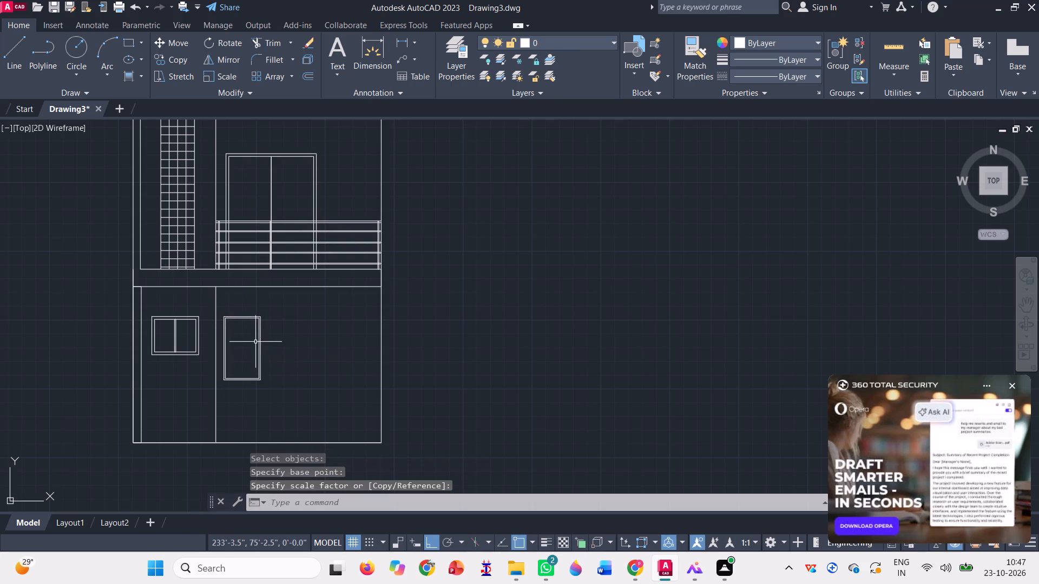
# Trim away the bottom edges of both ground-floor door outlines.
pyautogui.click(258, 41)
pyautogui.scroll(3, 223, 379)
pyautogui.click(259, 404)
pyautogui.click(258, 341)
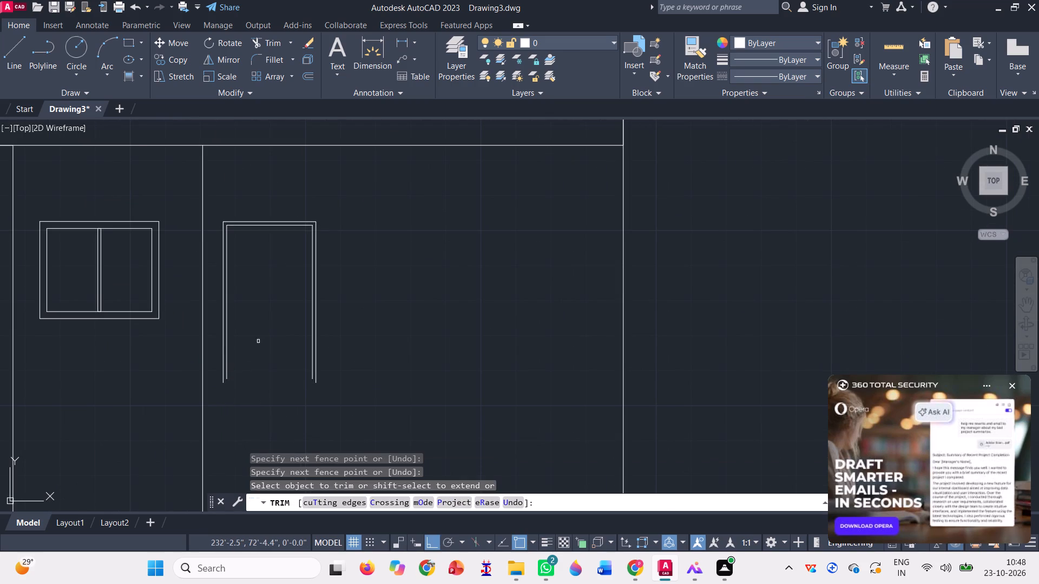
pyautogui.scroll(-2, 263, 368)
pyautogui.press('Escape')
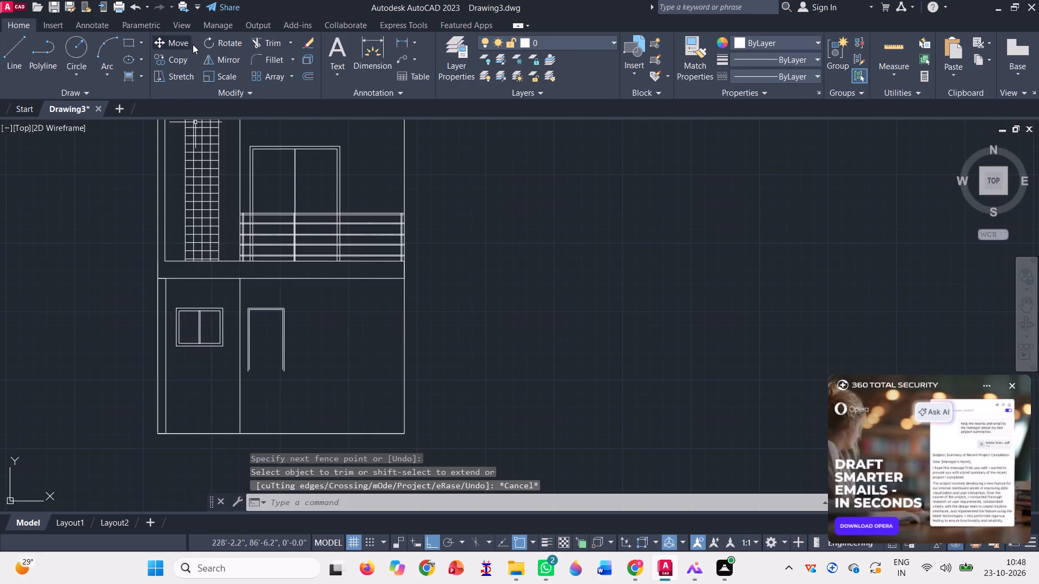
# Extend the vertical sides of both ground-floor door outlines down to the building's base line.
pyautogui.click(291, 44)
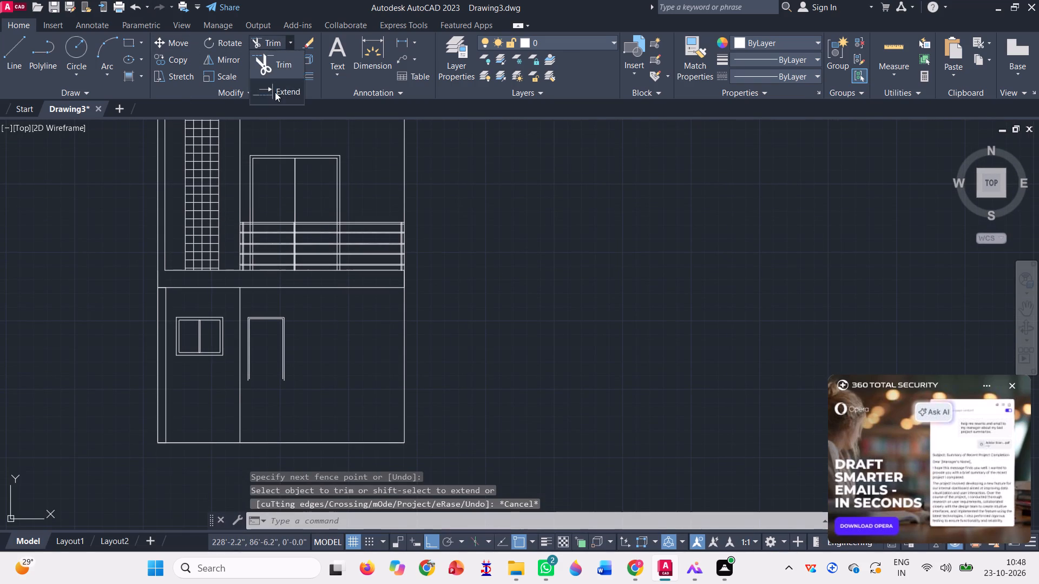
pyautogui.click(275, 91)
pyautogui.scroll(3, 240, 374)
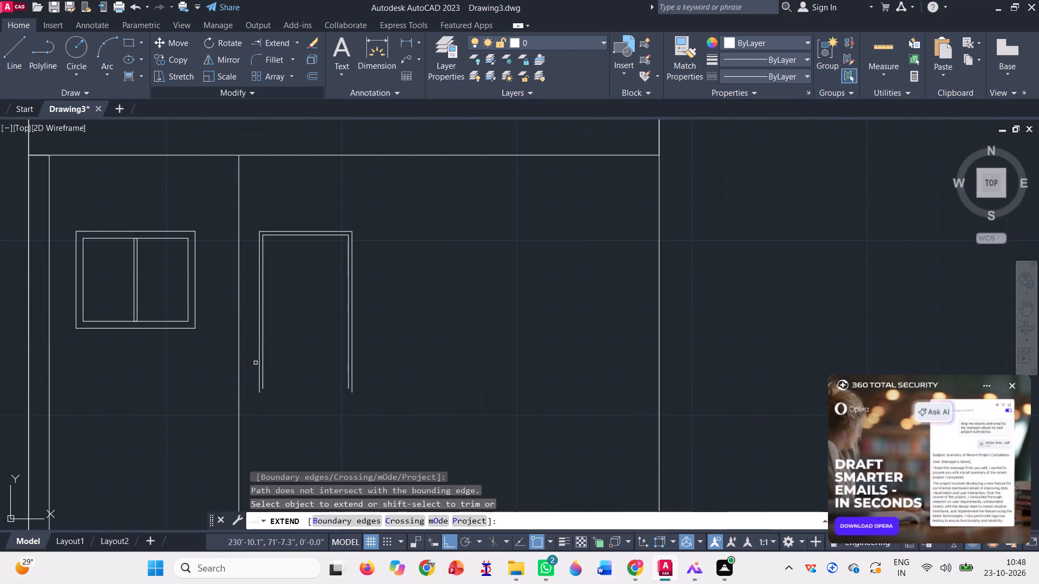
pyautogui.scroll(-1, 252, 359)
pyautogui.click(252, 359)
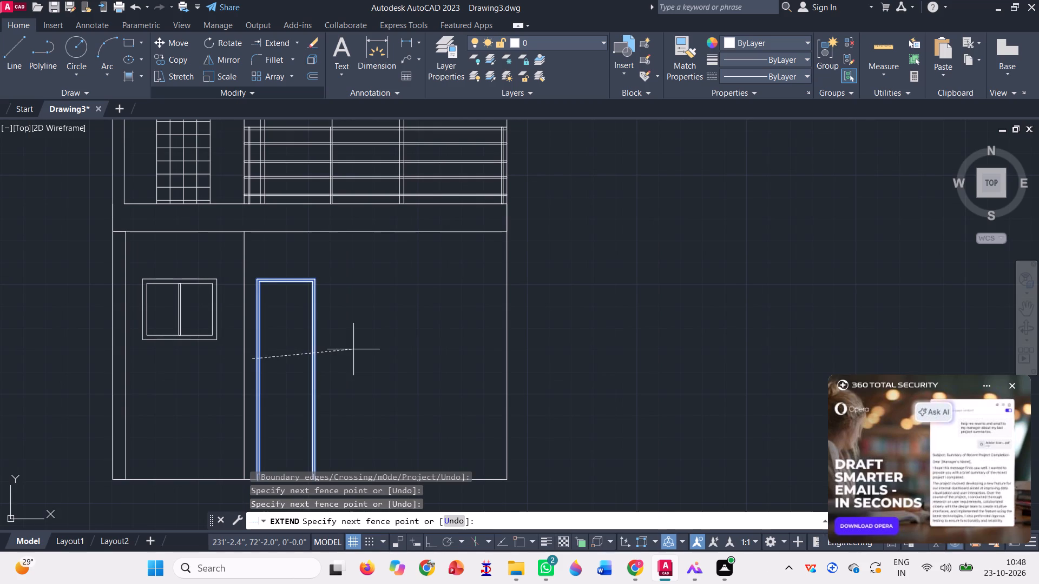
pyautogui.click(353, 348)
pyautogui.press('Escape')
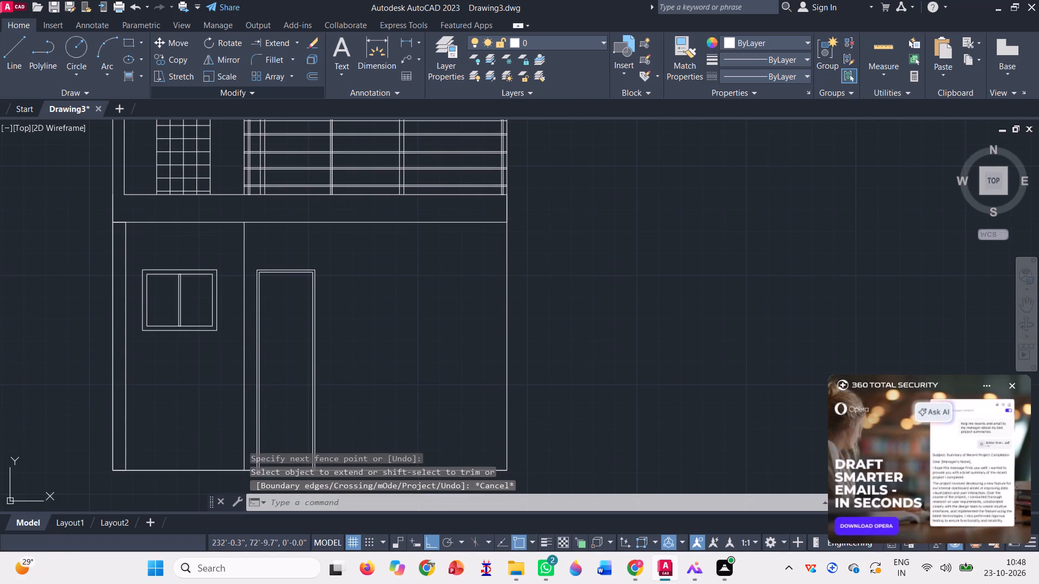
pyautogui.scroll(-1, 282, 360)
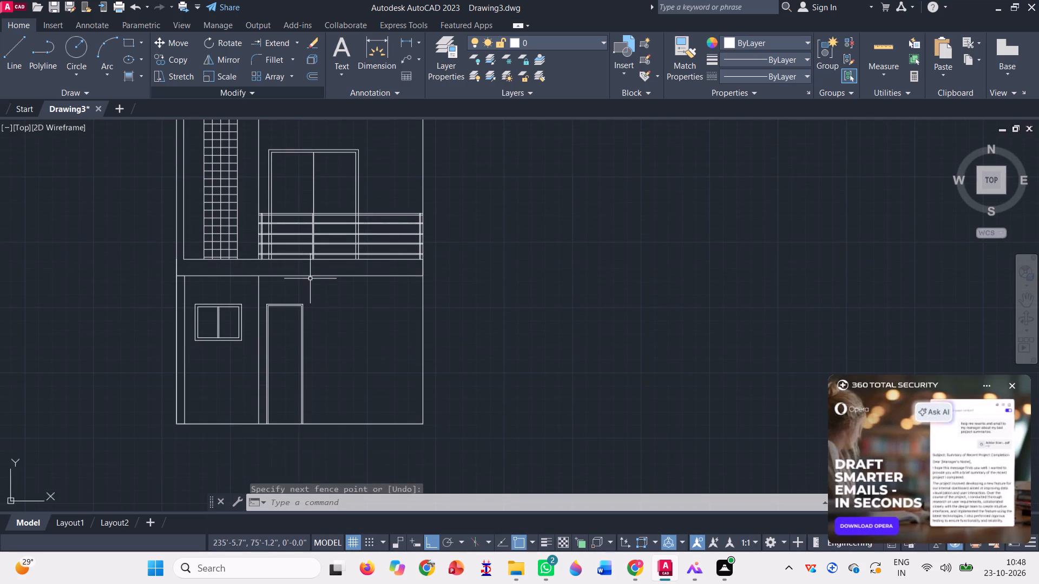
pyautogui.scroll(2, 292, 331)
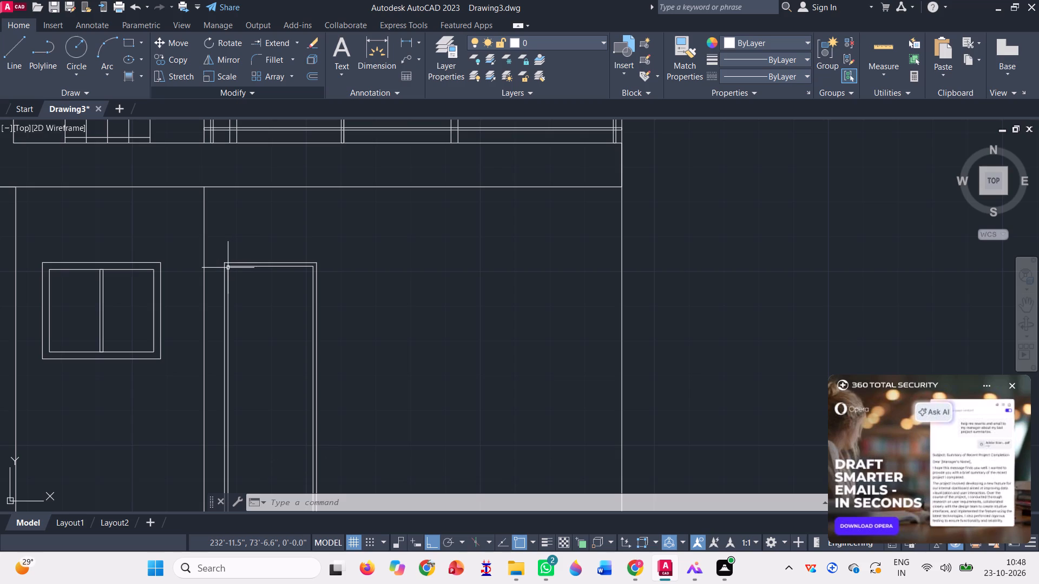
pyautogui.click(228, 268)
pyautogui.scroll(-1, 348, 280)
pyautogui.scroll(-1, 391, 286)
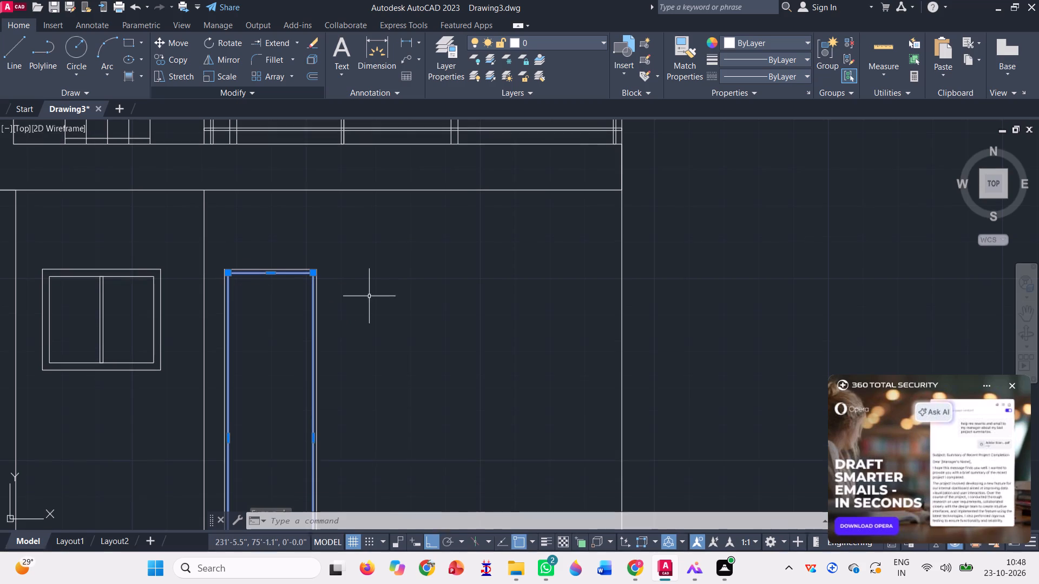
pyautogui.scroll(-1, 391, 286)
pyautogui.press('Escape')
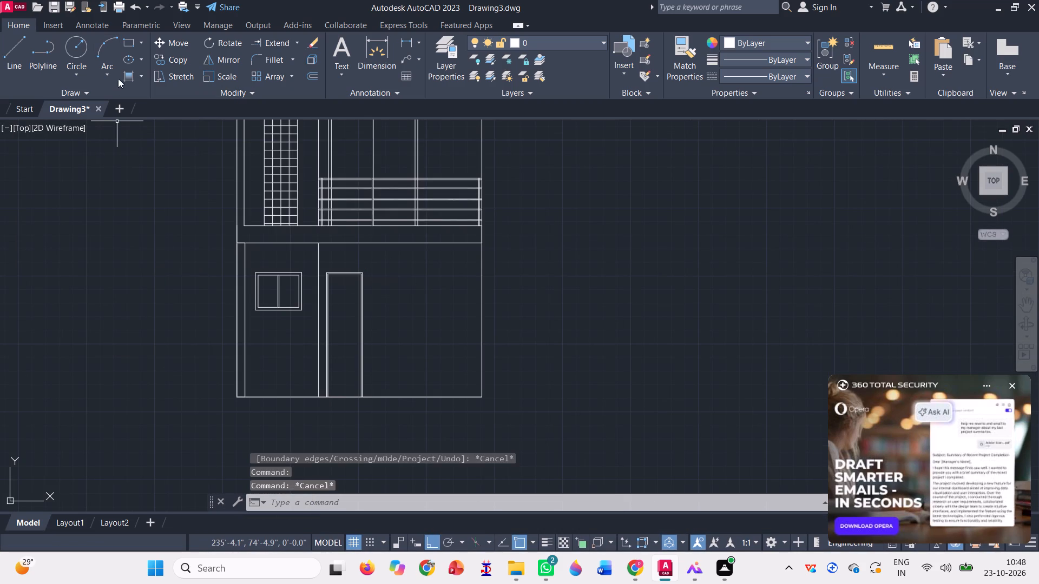
# Offset the inner ground-floor door outline 4" outward to form an outer surround.
pyautogui.click(310, 72)
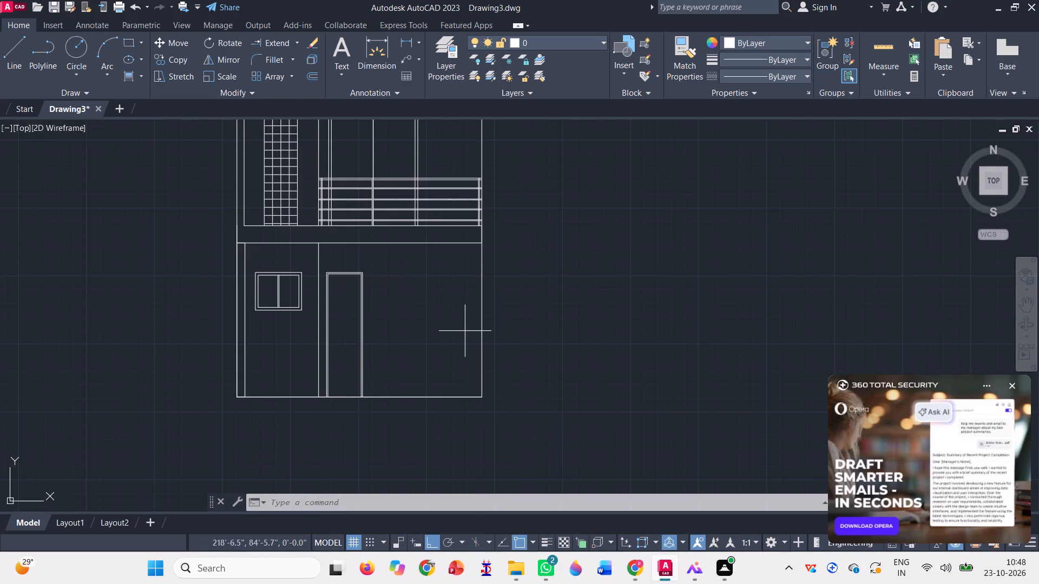
pyautogui.write('0\'4"')
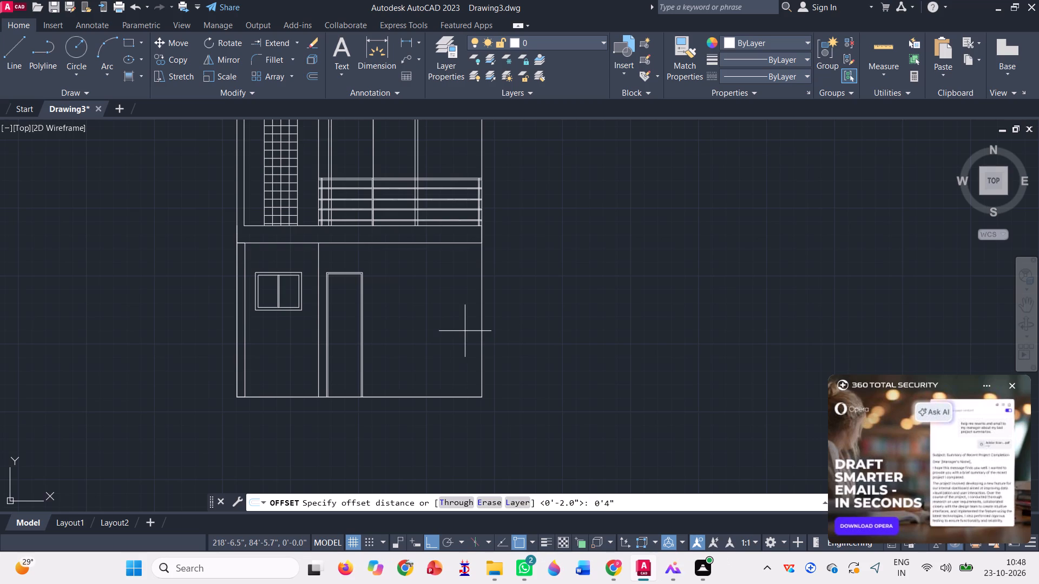
pyautogui.press('Return')
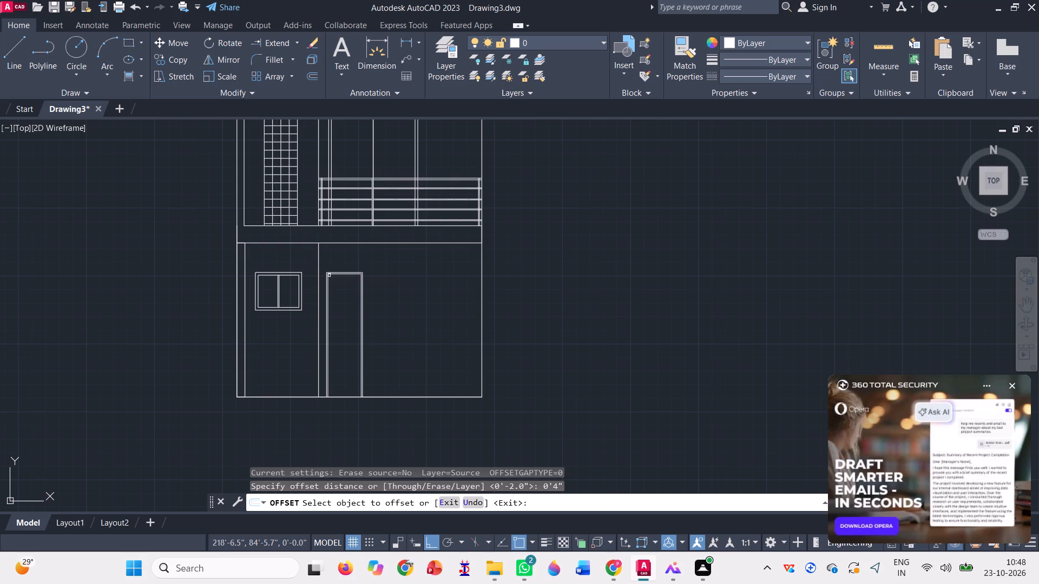
pyautogui.scroll(2, 329, 275)
pyautogui.click(323, 273)
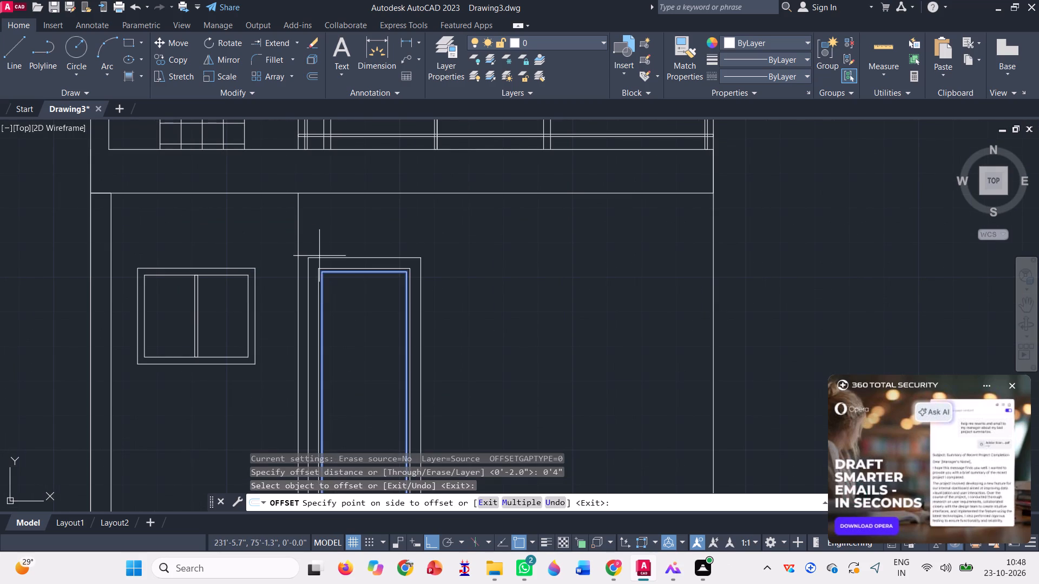
pyautogui.click(318, 255)
pyautogui.scroll(-1, 325, 261)
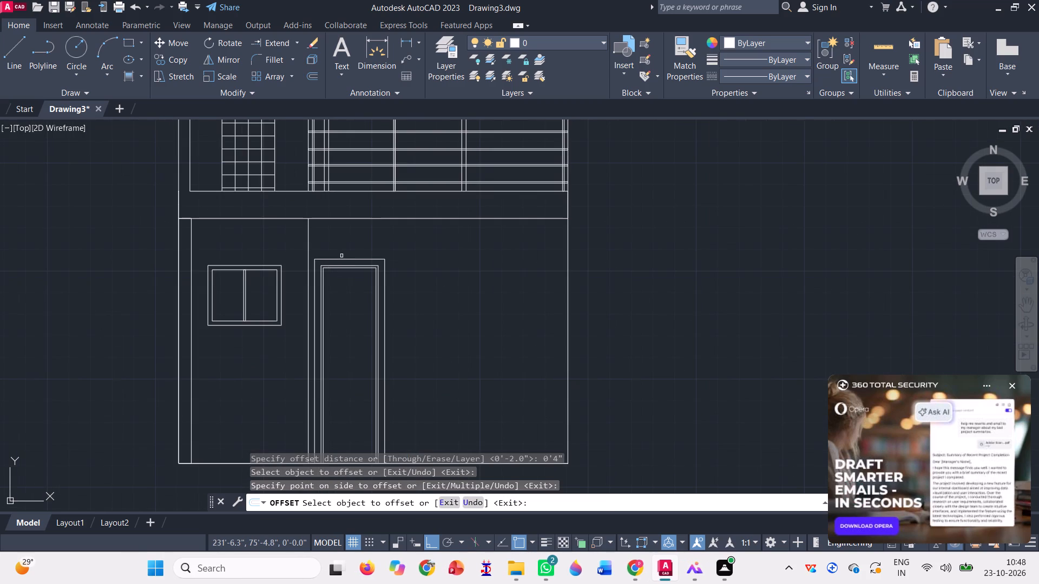
pyautogui.press('Escape')
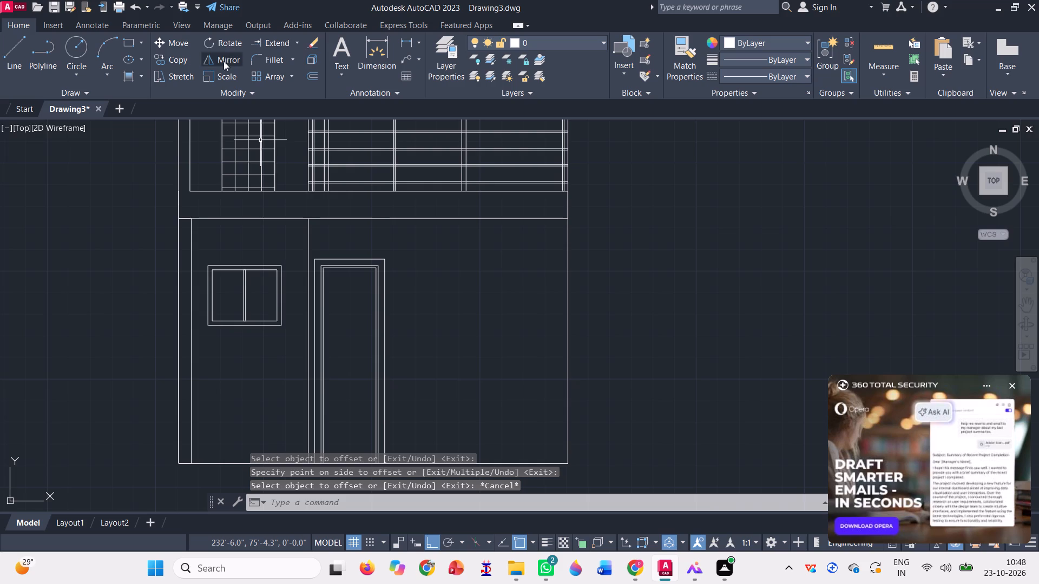
# Mirror the three ground-floor door outlines about the surround's right vertical edge, keeping the originals, to make a double door.
pyautogui.click(224, 63)
pyautogui.click(416, 355)
pyautogui.click(363, 250)
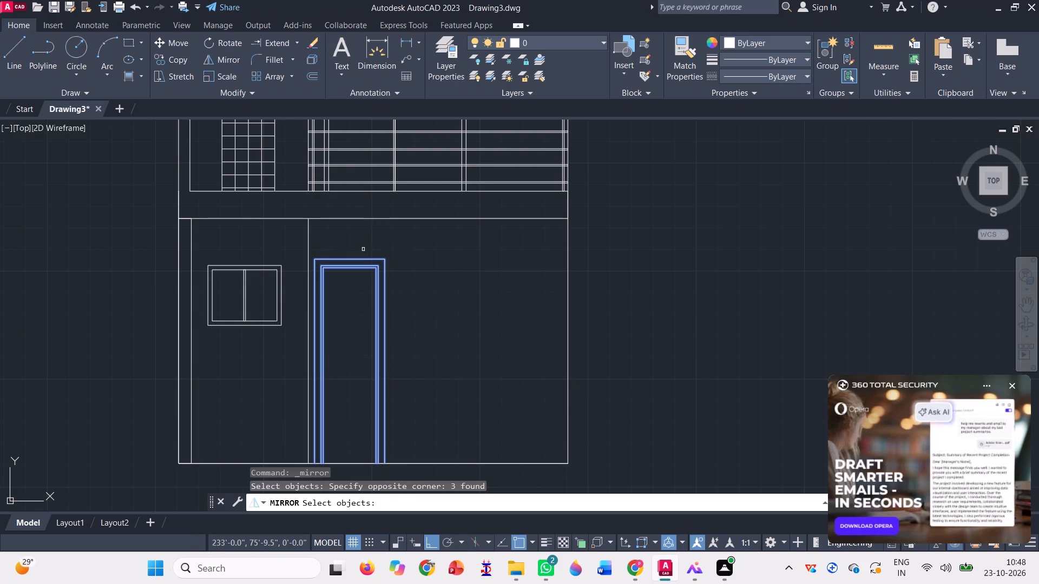
pyautogui.press('space')
pyautogui.click(385, 348)
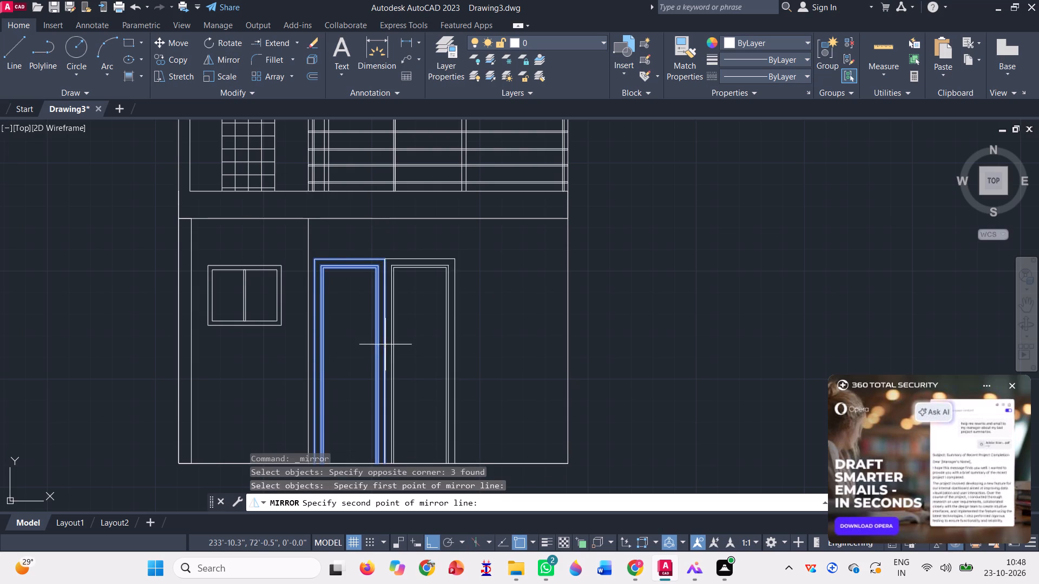
pyautogui.click(386, 244)
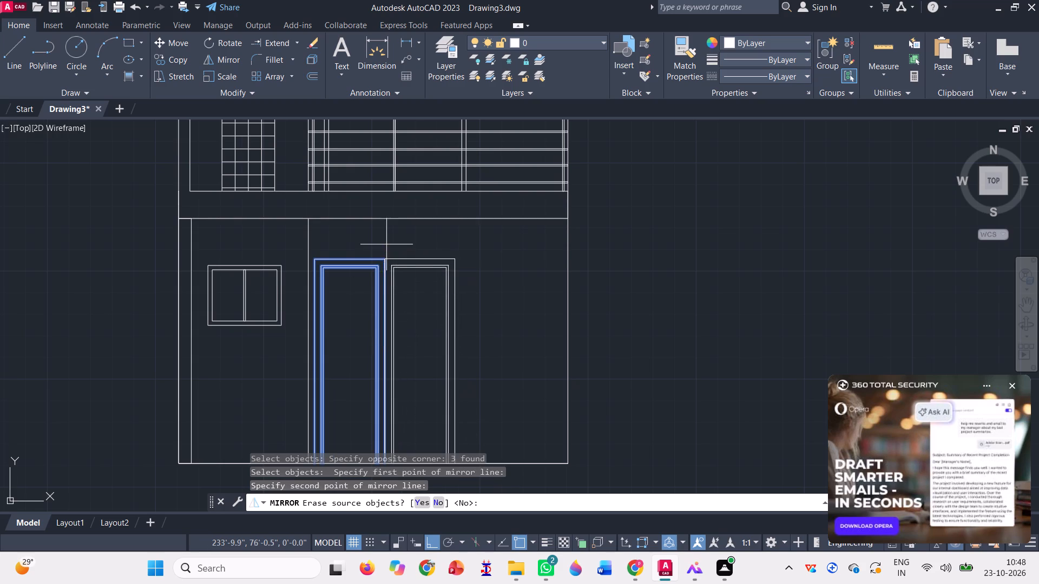
pyautogui.press('space')
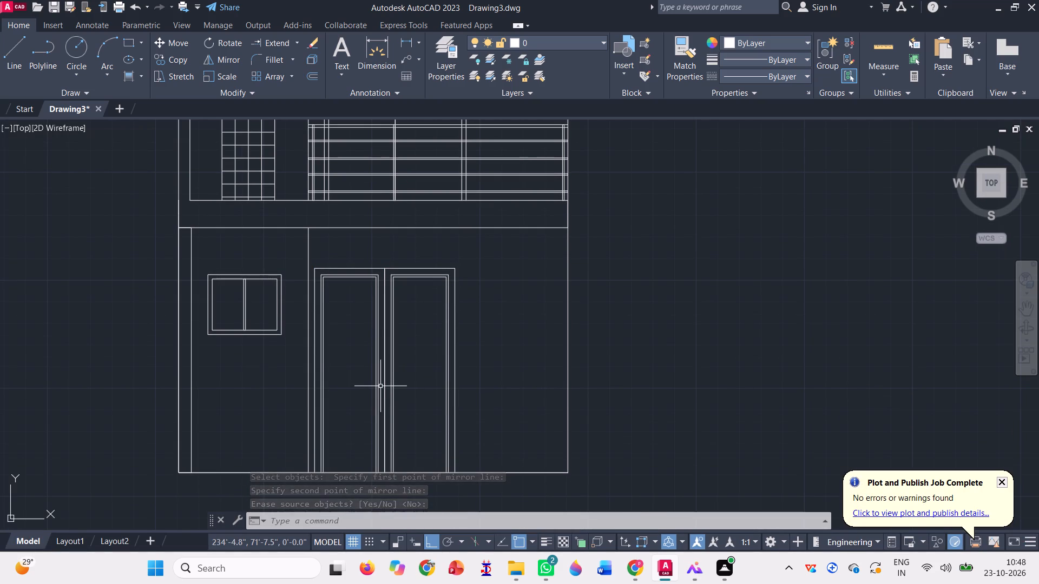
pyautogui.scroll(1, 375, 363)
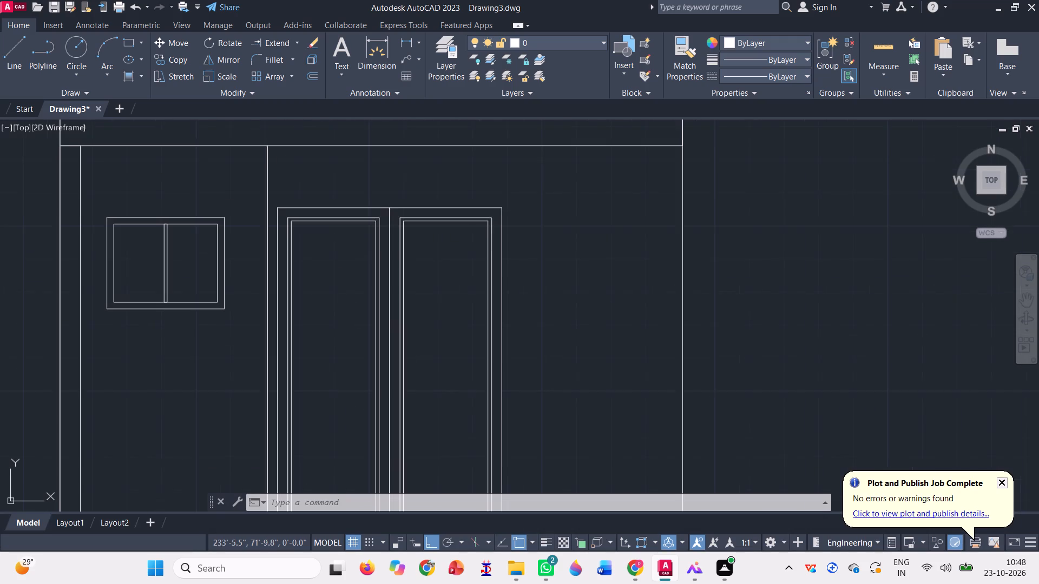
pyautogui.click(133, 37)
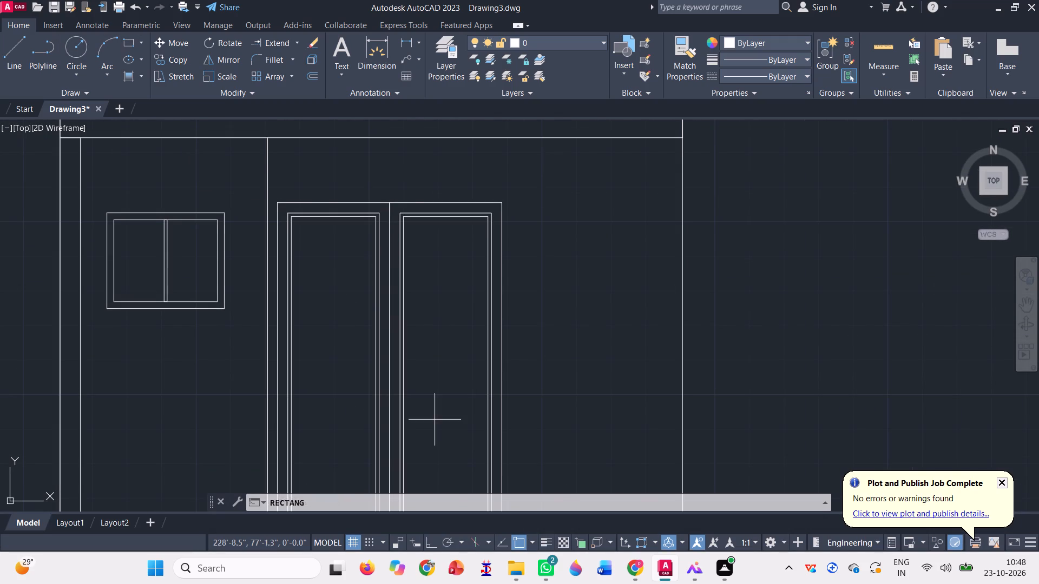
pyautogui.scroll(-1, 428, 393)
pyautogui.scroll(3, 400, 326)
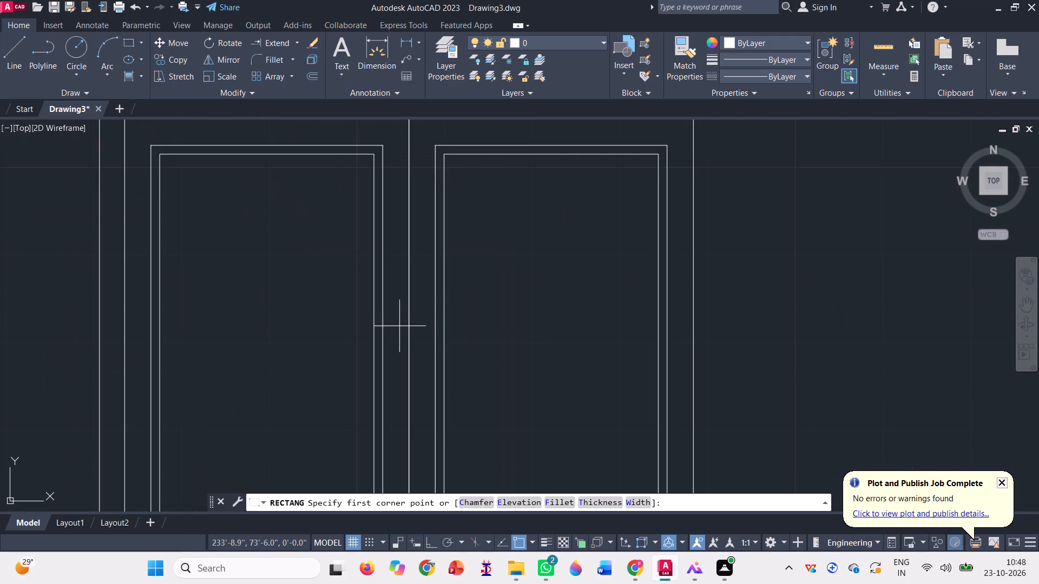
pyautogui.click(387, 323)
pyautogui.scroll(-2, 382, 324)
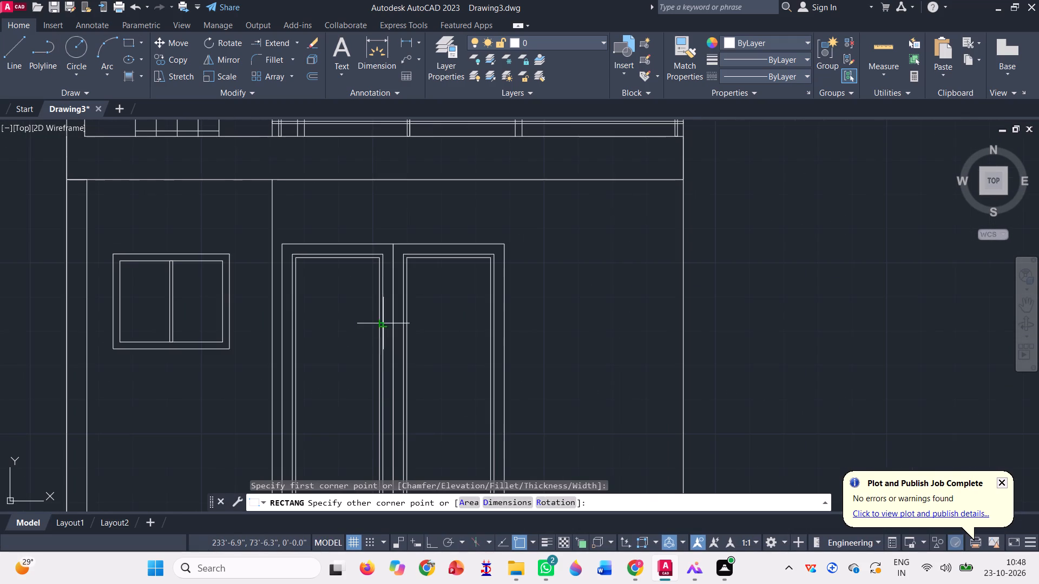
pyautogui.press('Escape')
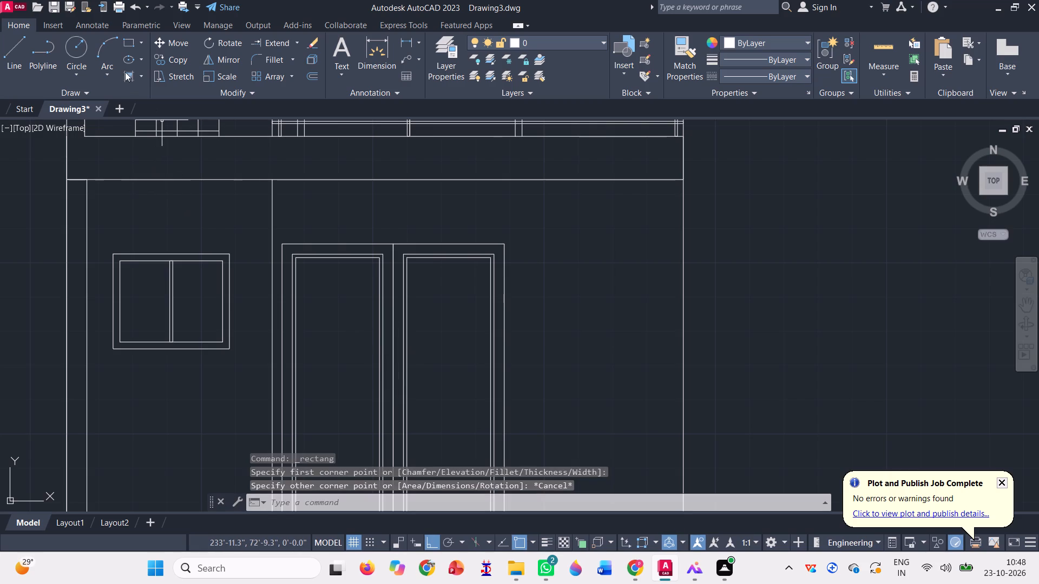
# Draw a narrow vertical handle rectangle on the left door leaf, between its frame and the double door's centre line.
pyautogui.click(127, 45)
pyautogui.scroll(-1, 358, 281)
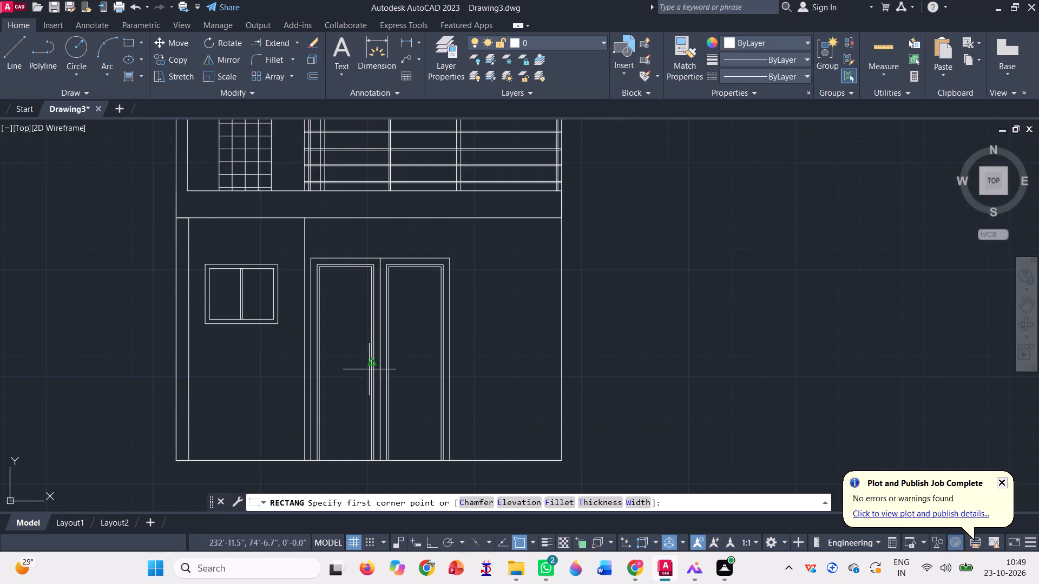
pyautogui.scroll(6, 376, 331)
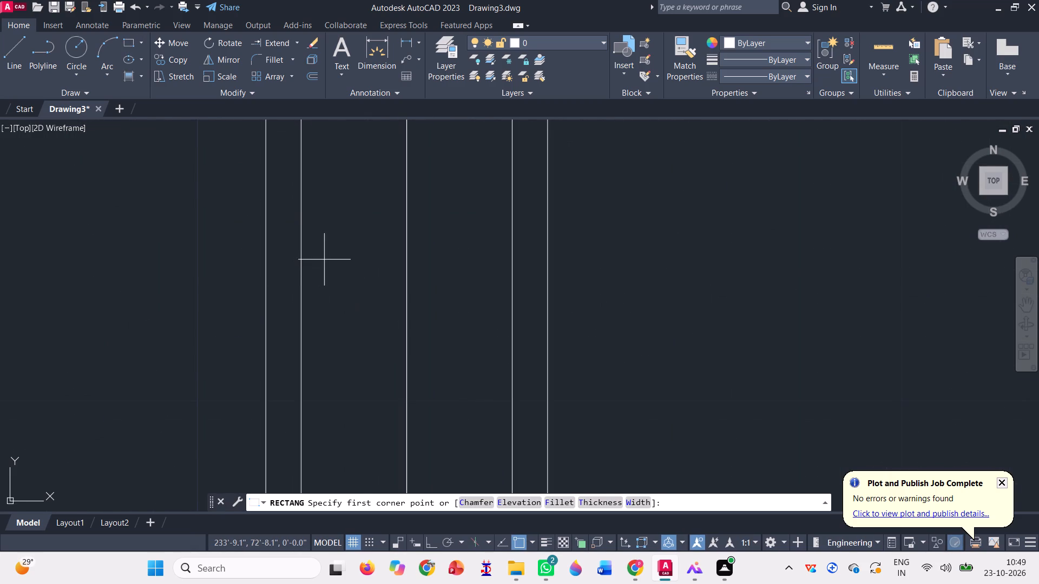
pyautogui.click(330, 256)
pyautogui.scroll(-4, 351, 306)
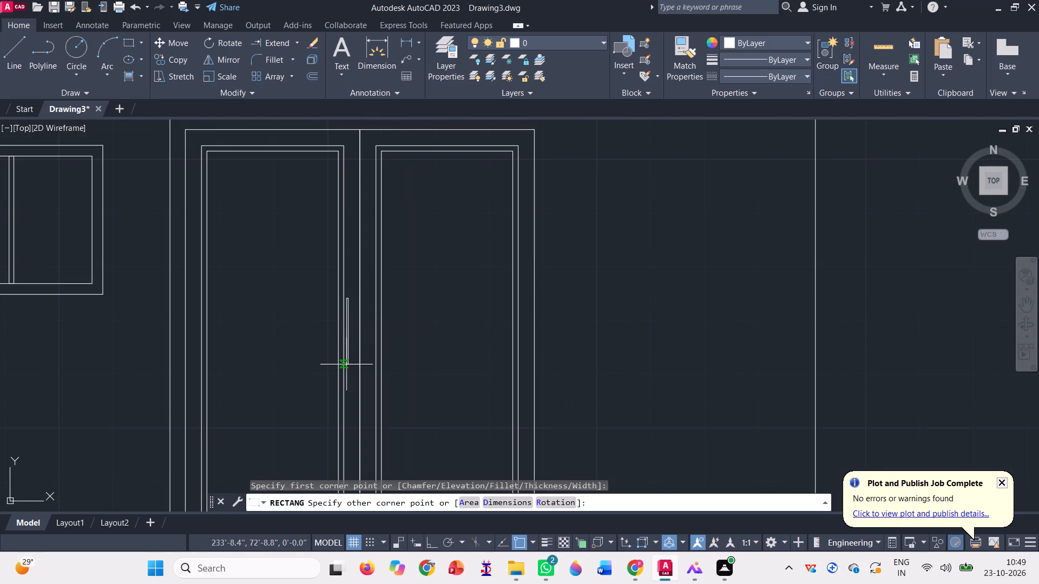
pyautogui.scroll(-2, 358, 362)
pyautogui.scroll(2, 359, 390)
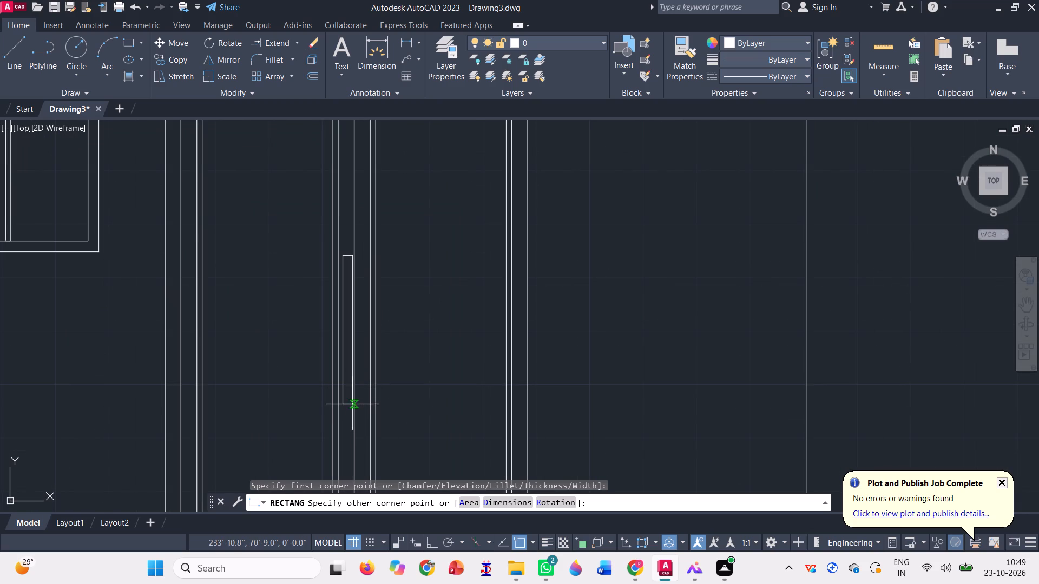
pyautogui.click(350, 404)
pyautogui.scroll(-1, 378, 358)
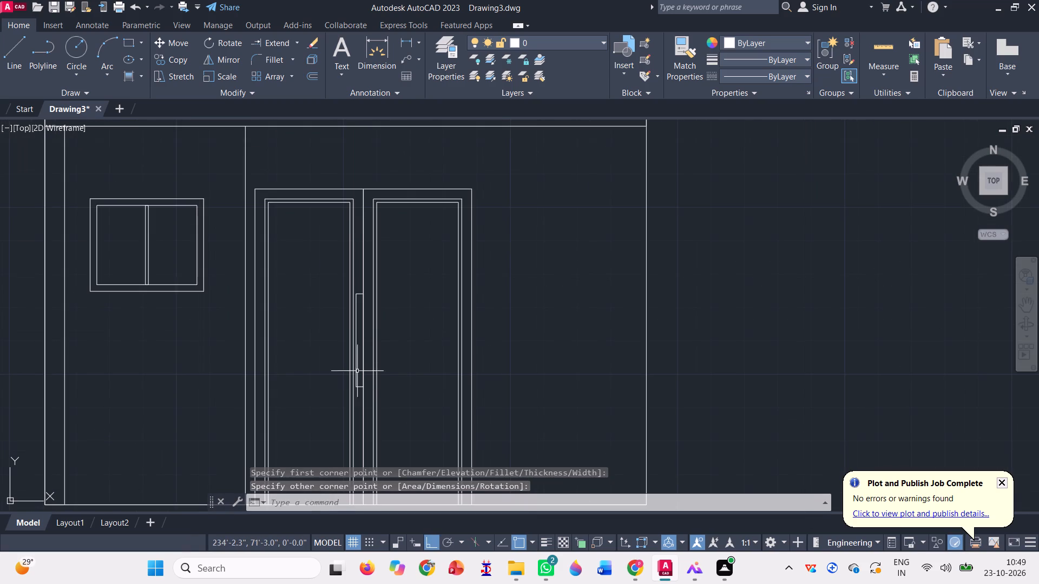
# Move the handle rectangle off the left door leaf into the empty wall area beside the double door.
pyautogui.click(174, 38)
pyautogui.scroll(3, 364, 300)
pyautogui.click(336, 274)
pyautogui.press('space')
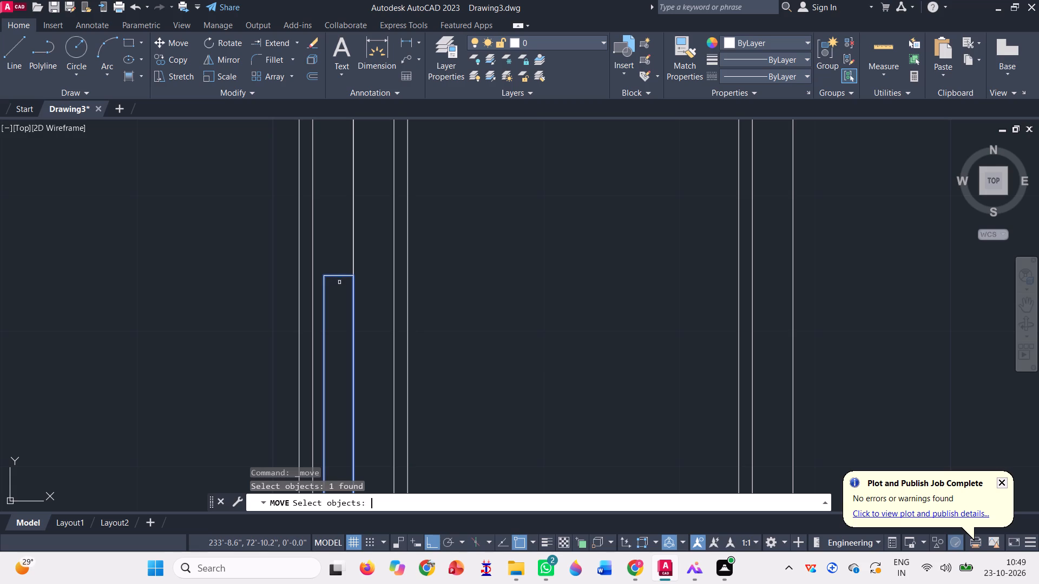
pyautogui.click(323, 270)
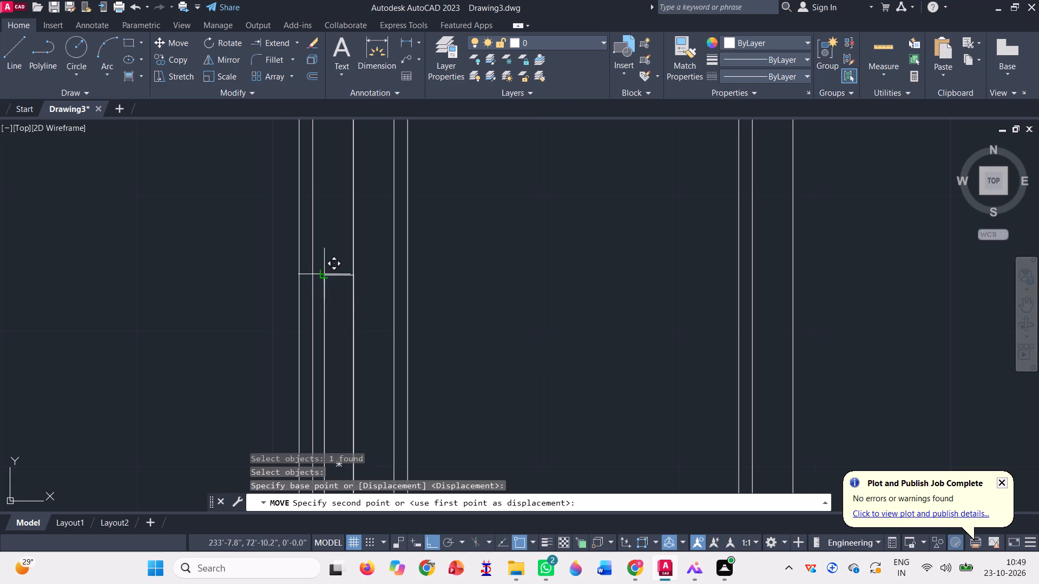
pyautogui.scroll(-3, 336, 289)
pyautogui.click(524, 297)
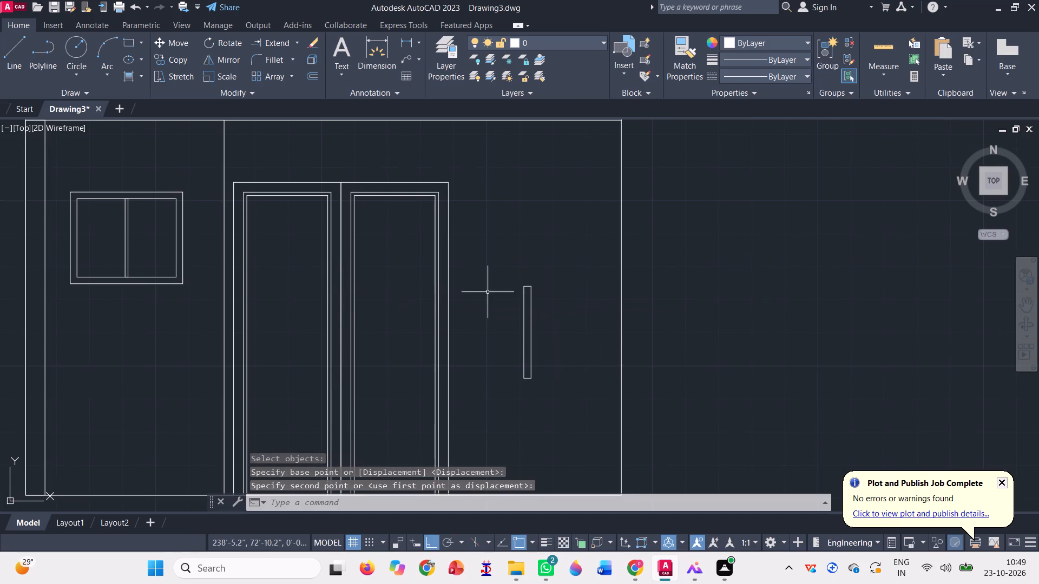
# Draw a vertical centre line through the handle rectangle from its top edge's midpoint to its bottom edge.
pyautogui.click(15, 57)
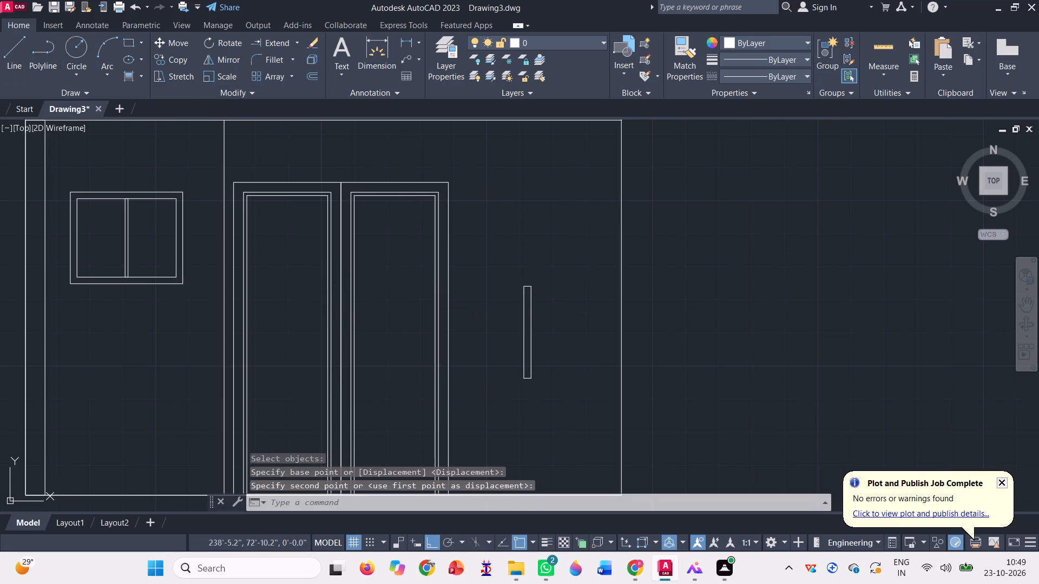
pyautogui.scroll(3, 533, 282)
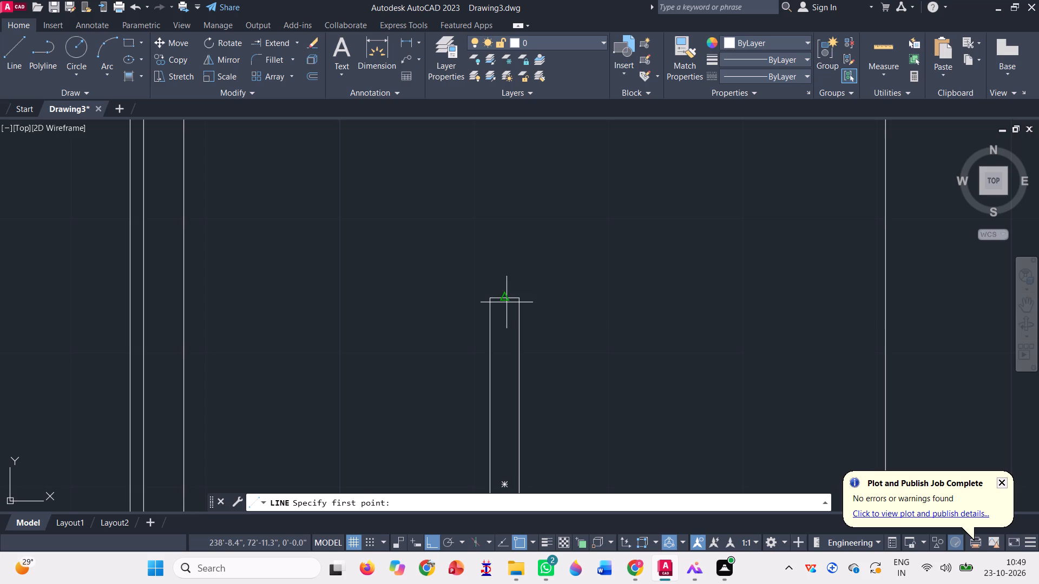
pyautogui.click(507, 298)
pyautogui.scroll(-2, 514, 280)
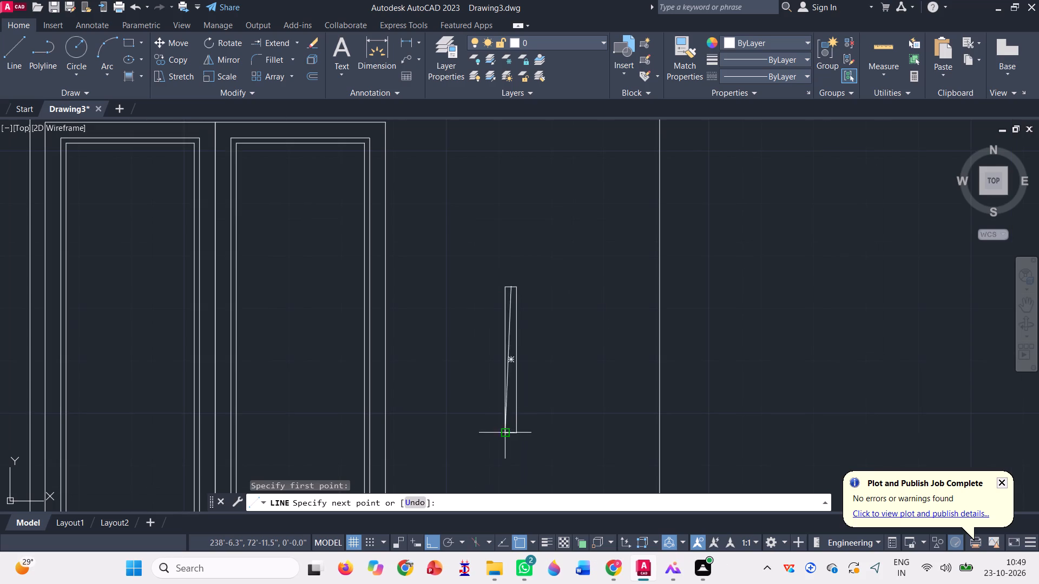
pyautogui.click(515, 434)
pyautogui.press('space')
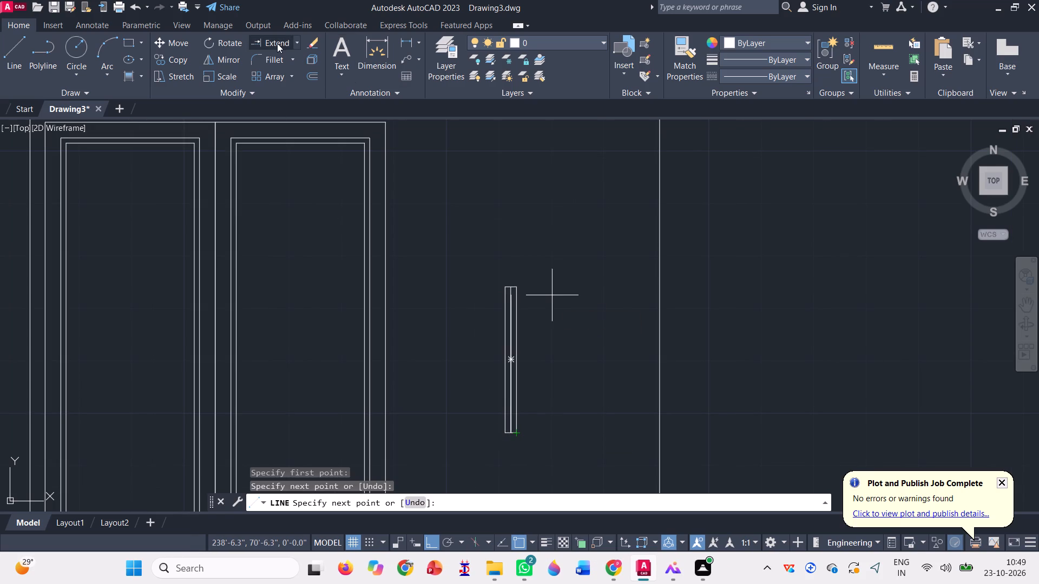
# Trim away the half of the handle rectangle to the right of its centre line, at both top and bottom.
pyautogui.click(295, 42)
pyautogui.click(287, 57)
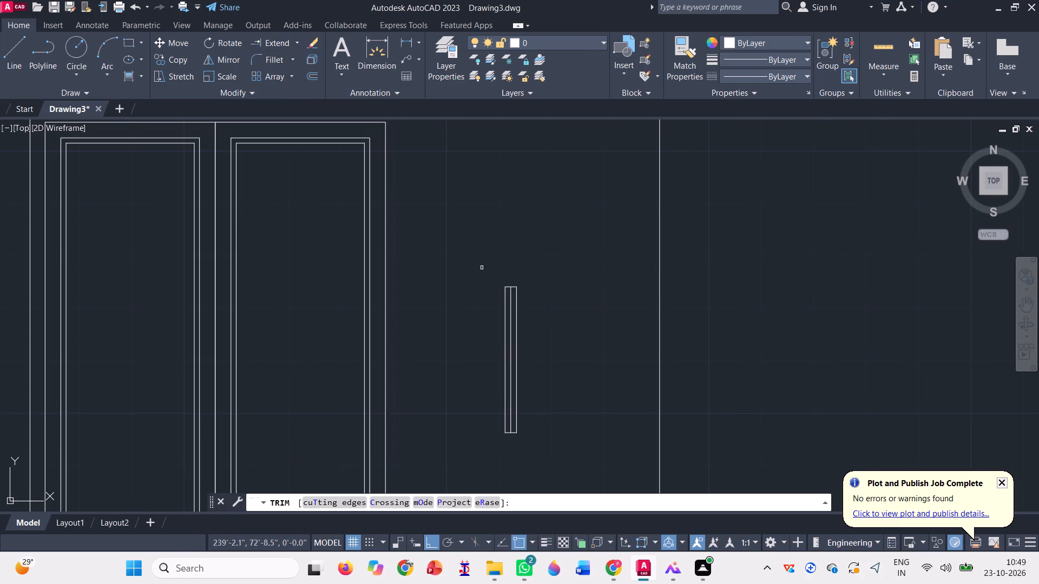
pyautogui.scroll(2, 520, 296)
pyautogui.click(501, 266)
pyautogui.click(521, 302)
pyautogui.scroll(-2, 517, 279)
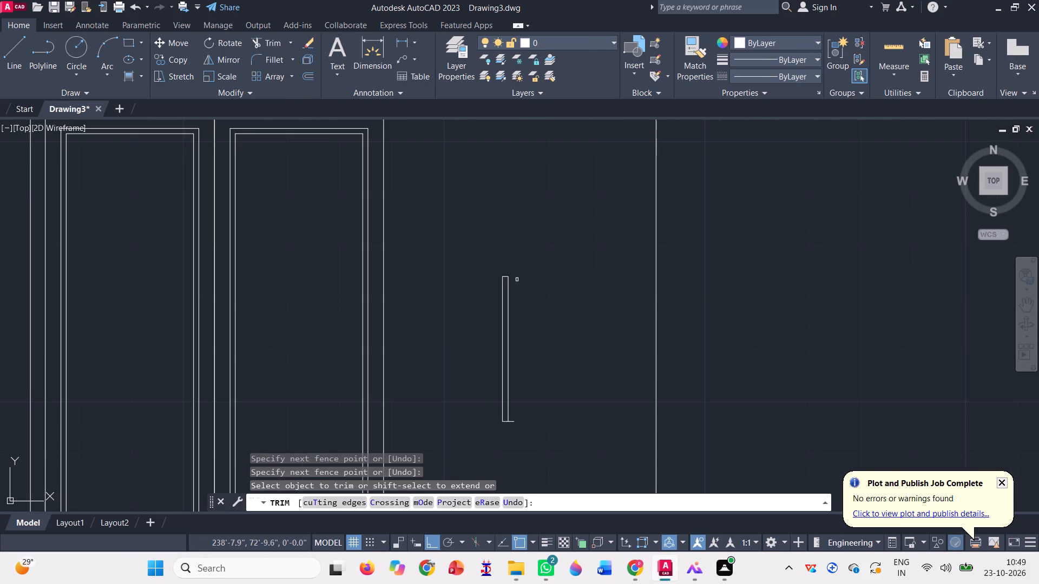
pyautogui.scroll(2, 496, 427)
pyautogui.click(529, 422)
pyautogui.click(534, 390)
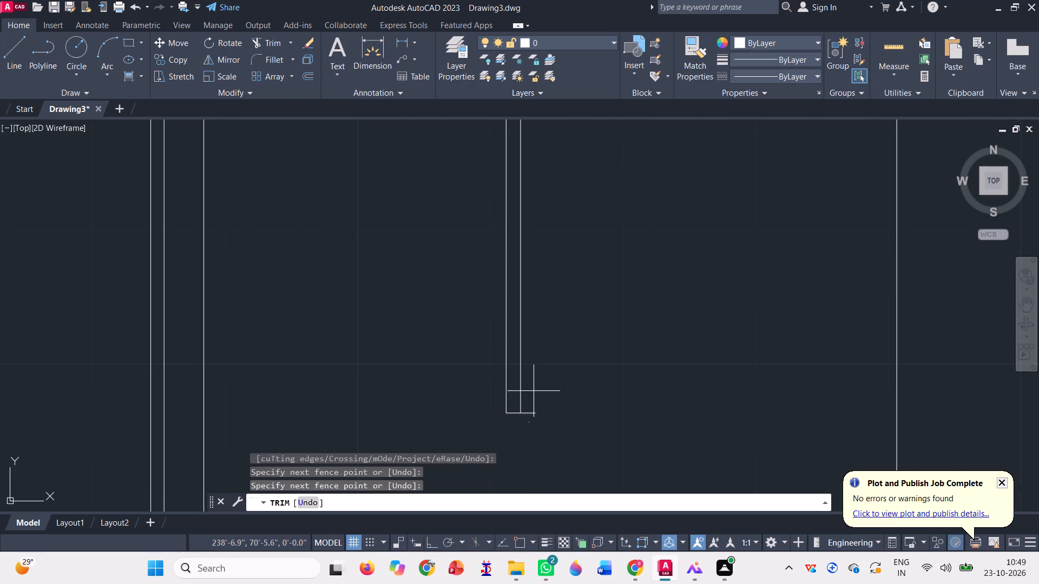
pyautogui.press('space')
# Join the remaining half of the handle outline and the centre line into one polyline.
pyautogui.click(540, 437)
pyautogui.scroll(-2, 480, 318)
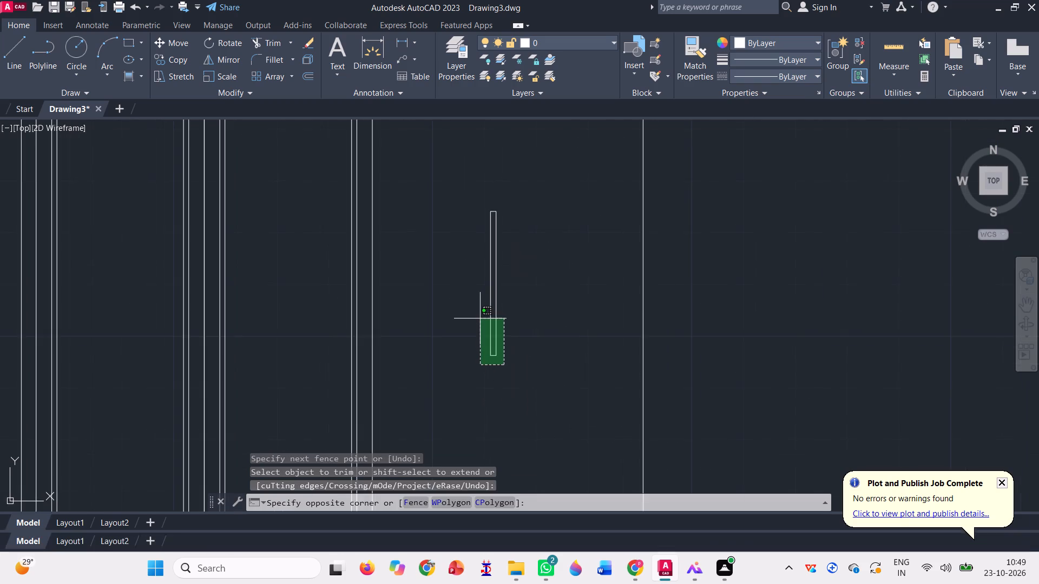
pyautogui.click(478, 175)
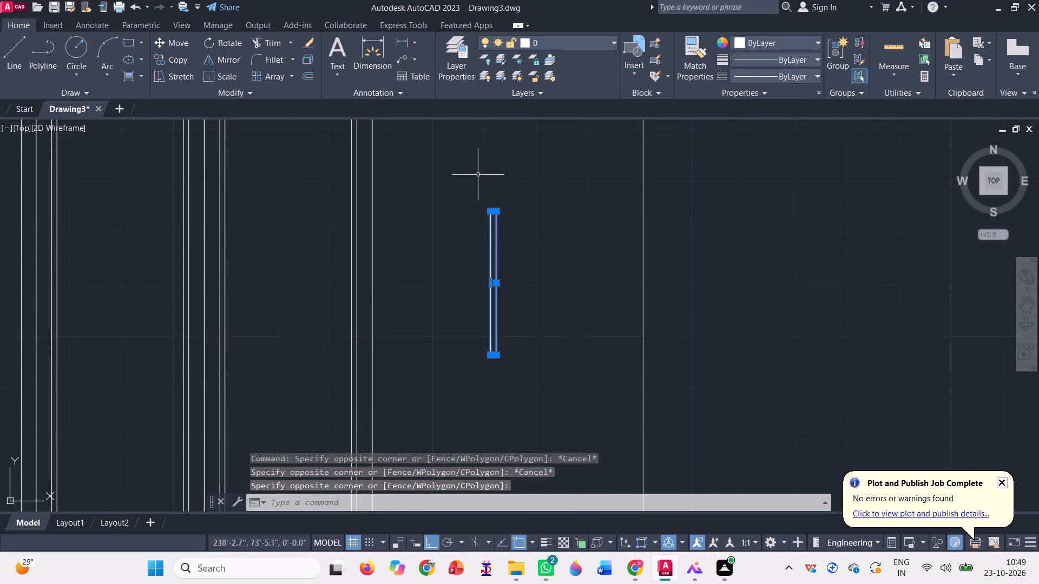
pyautogui.press('j')
pyautogui.press('Return')
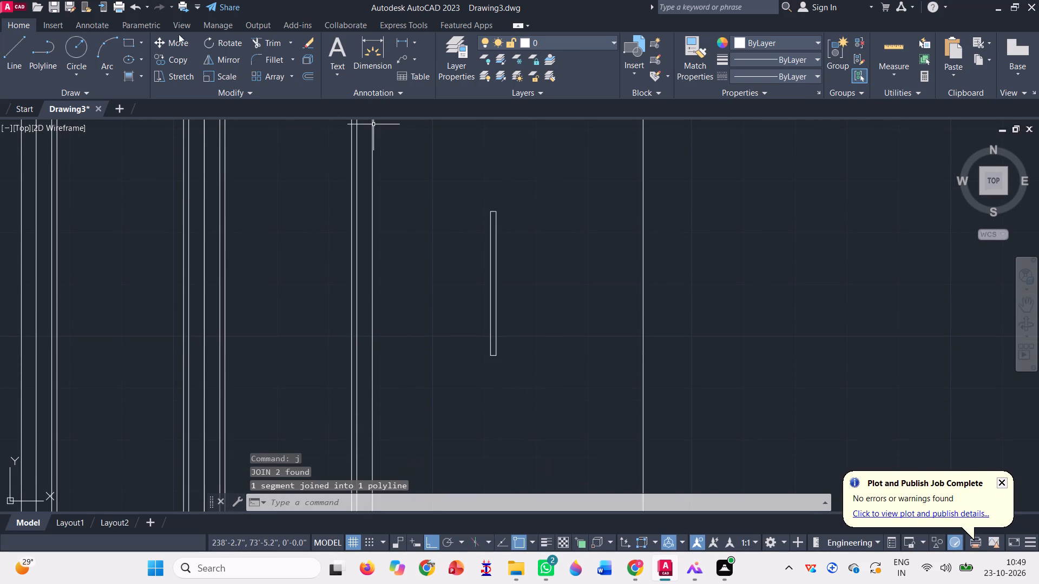
# Move the narrowed handle horizontally back onto the left door leaf, between its frame and the double door's centre line.
pyautogui.click(165, 44)
pyautogui.click(496, 287)
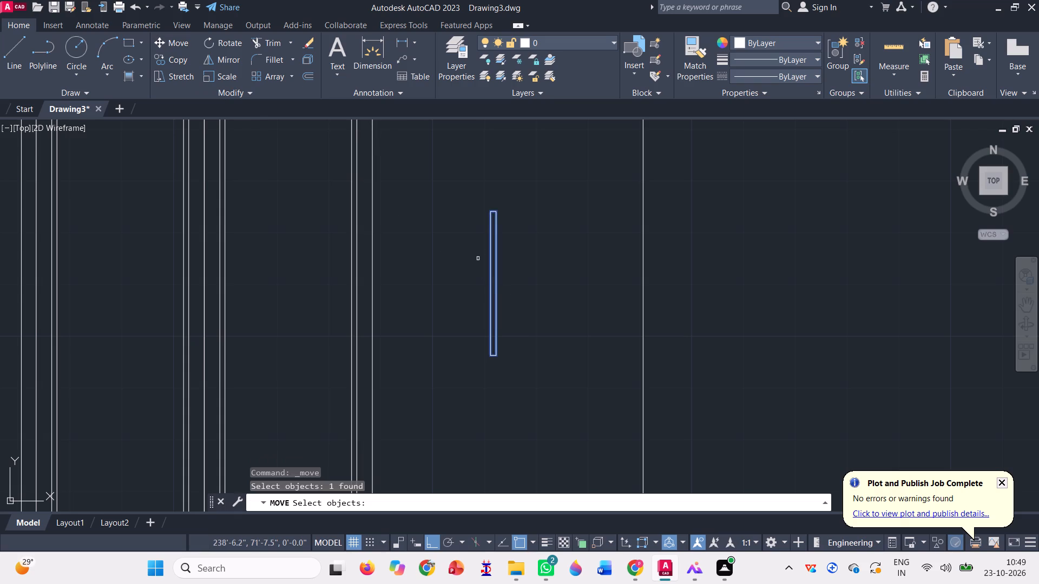
pyautogui.press('space')
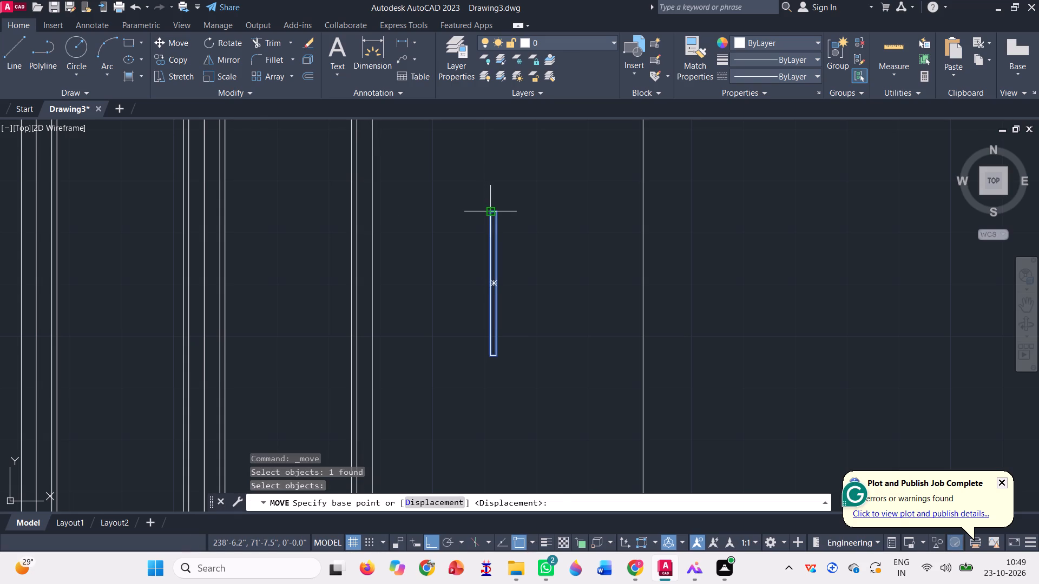
pyautogui.click(490, 209)
pyautogui.scroll(-1, 508, 221)
pyautogui.scroll(1, 304, 233)
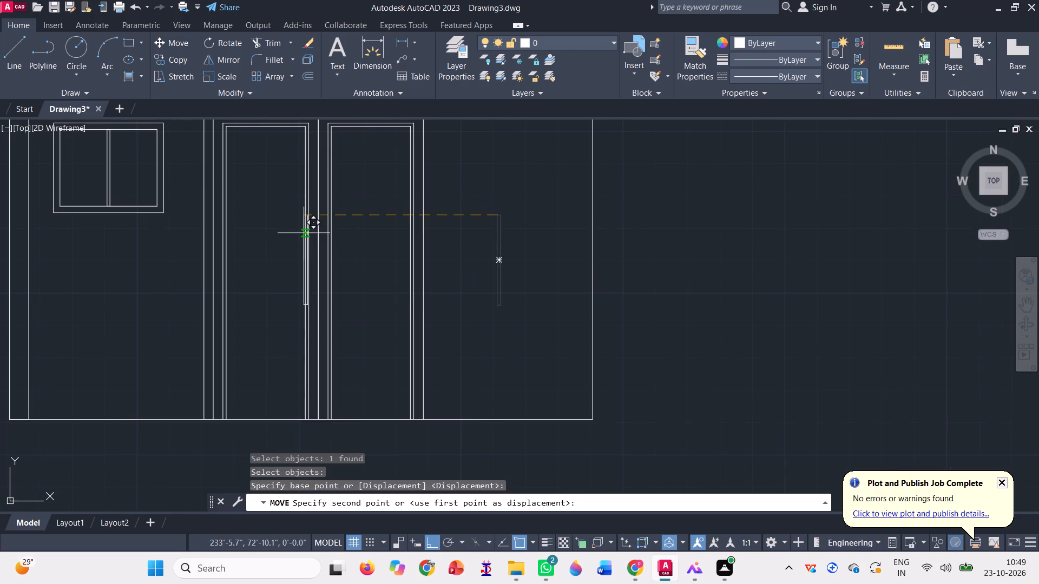
pyautogui.scroll(1, 304, 233)
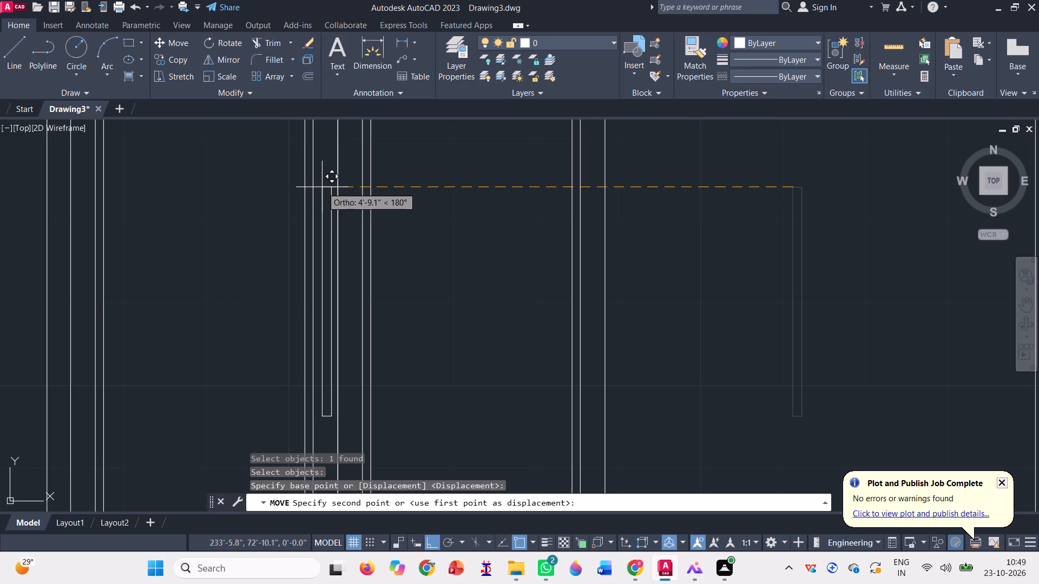
pyautogui.click(321, 187)
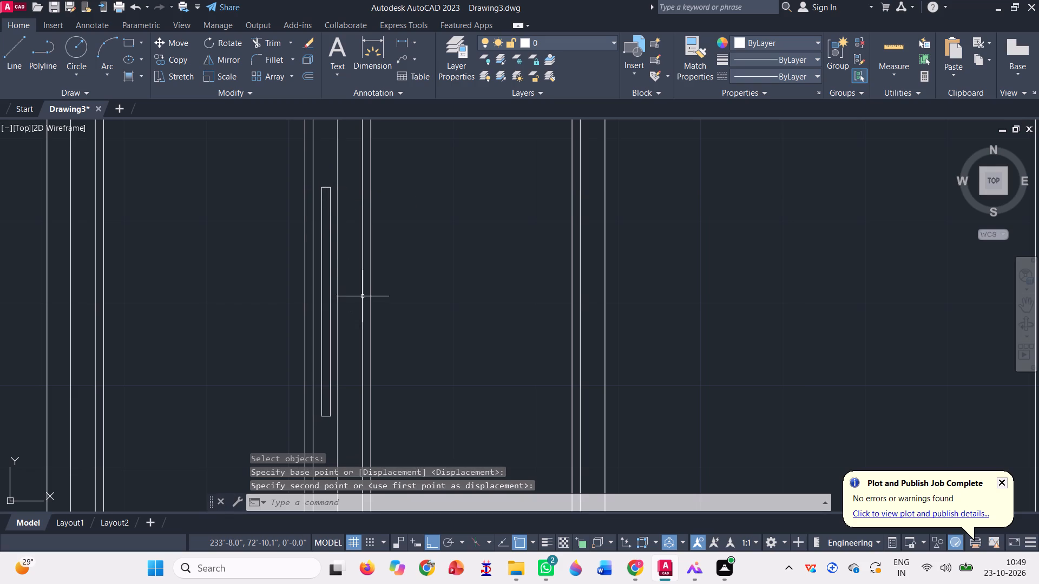
# Fill the ground-floor door handle with a linear gradient hatch, both gradient colours set to black (0,0,0).
pyautogui.scroll(-3, 368, 285)
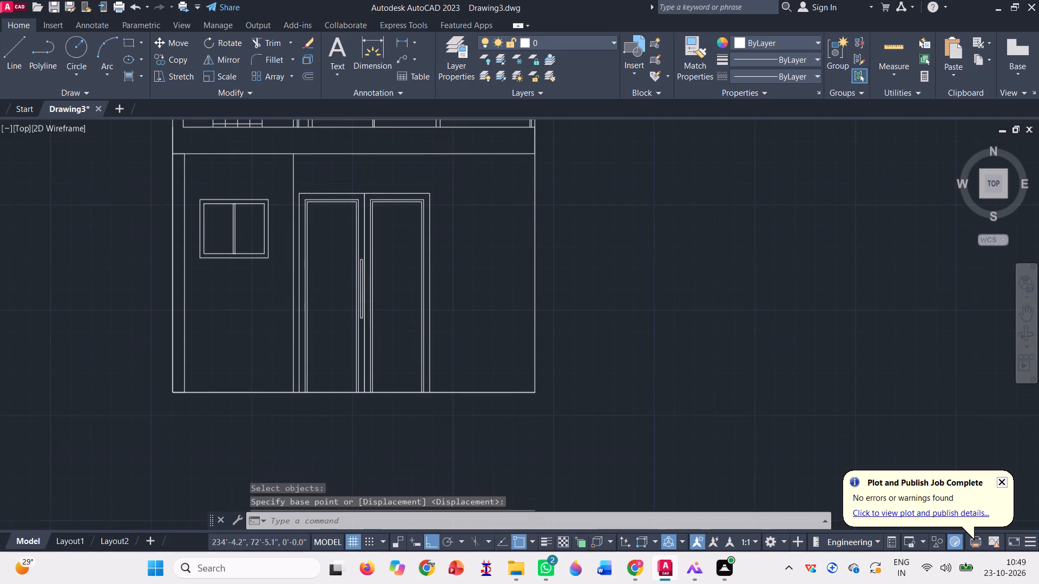
pyautogui.scroll(-1, 453, 331)
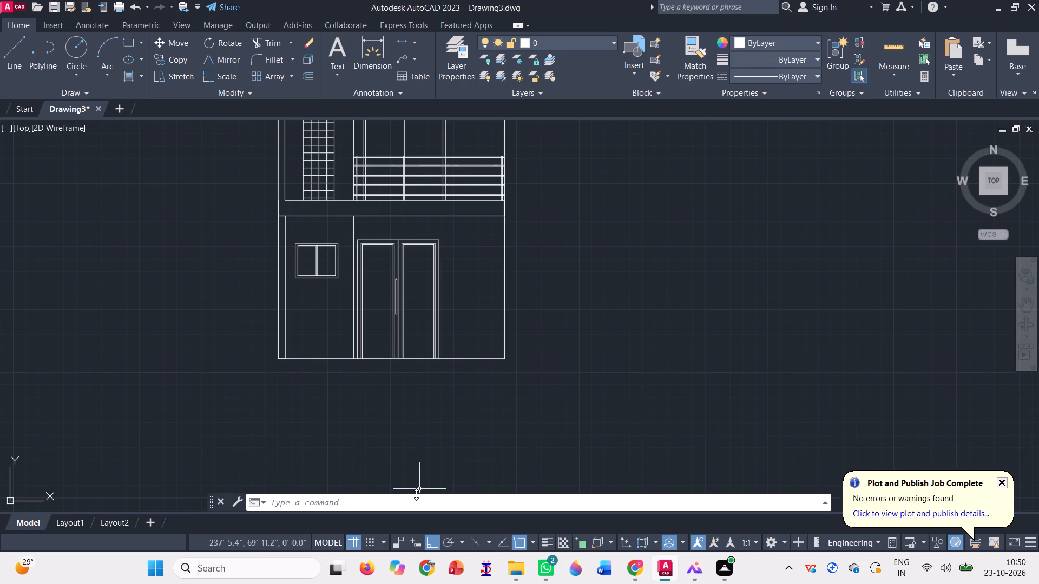
pyautogui.scroll(-2, 416, 494)
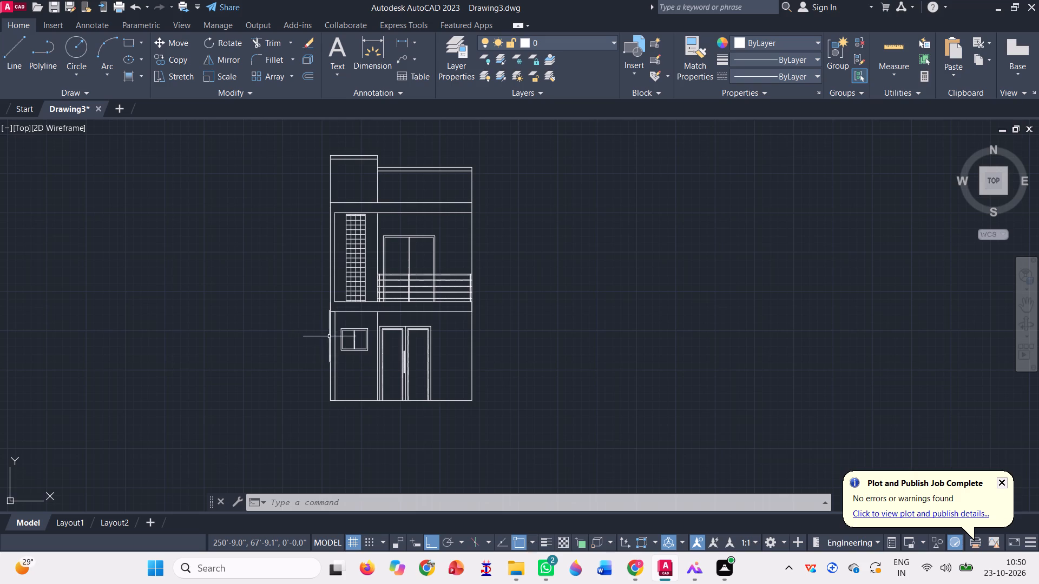
pyautogui.click(130, 73)
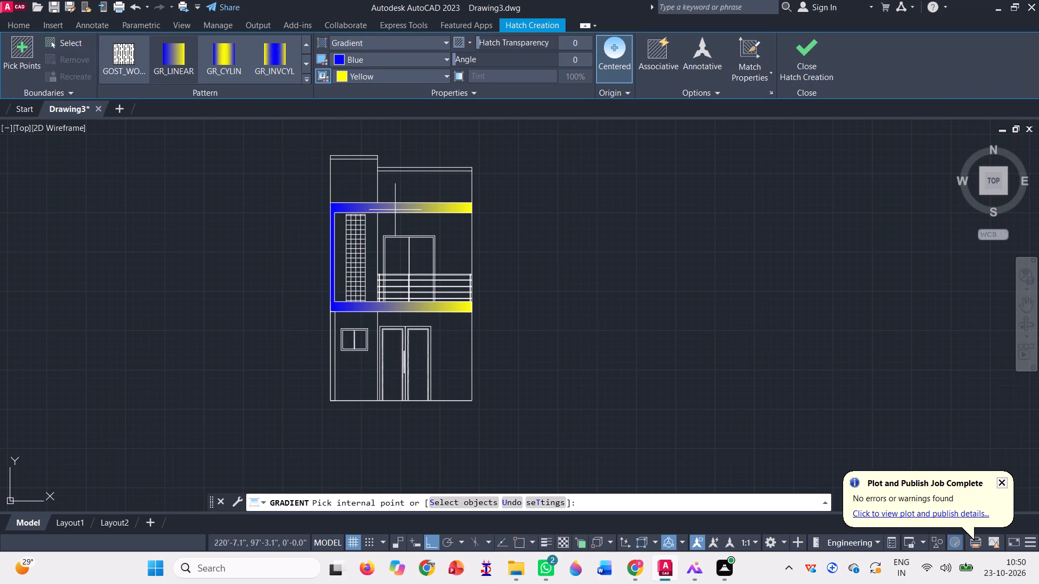
pyautogui.click(377, 61)
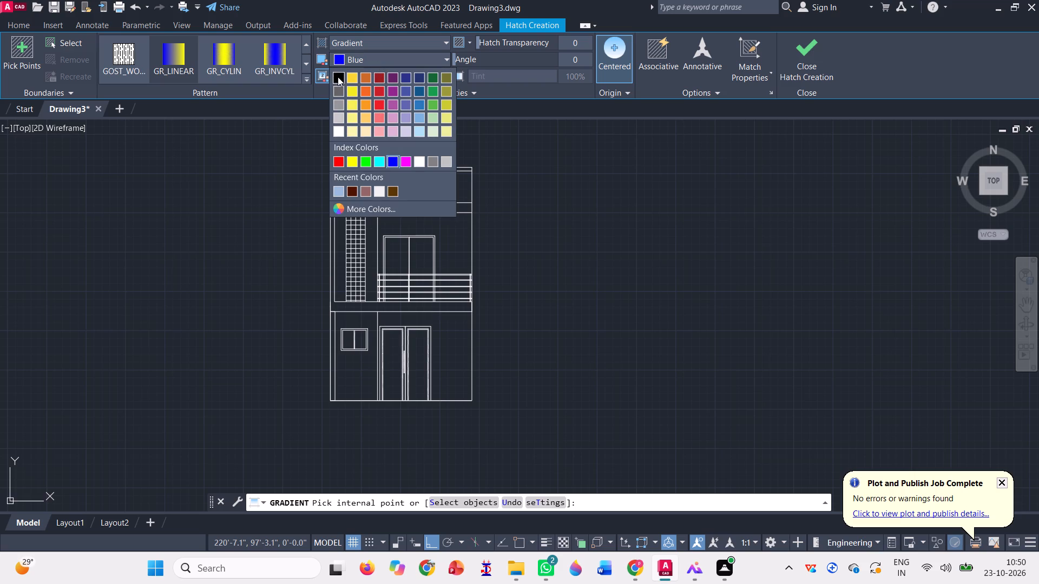
pyautogui.click(338, 77)
pyautogui.click(378, 79)
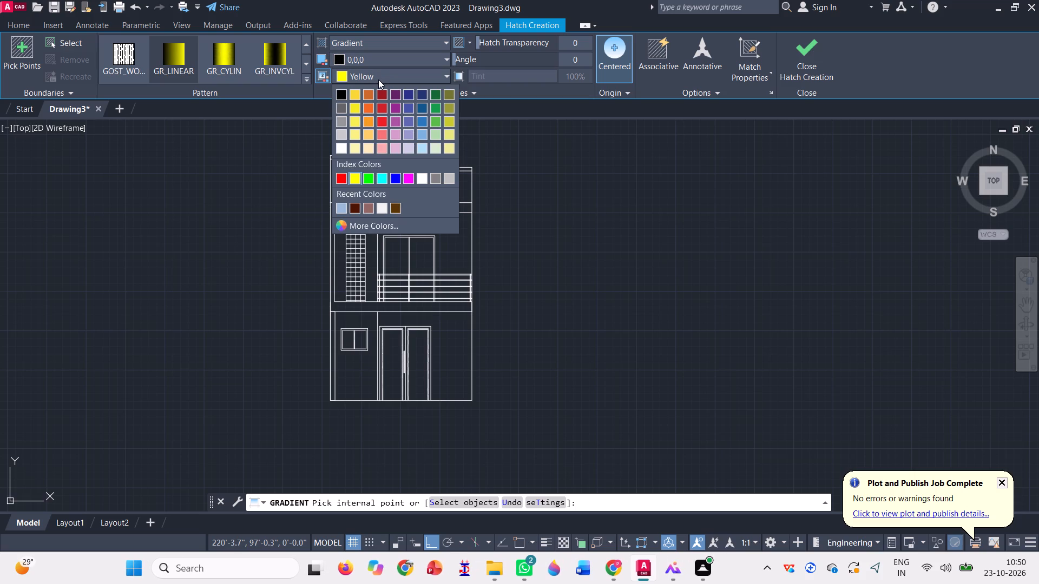
pyautogui.click(344, 92)
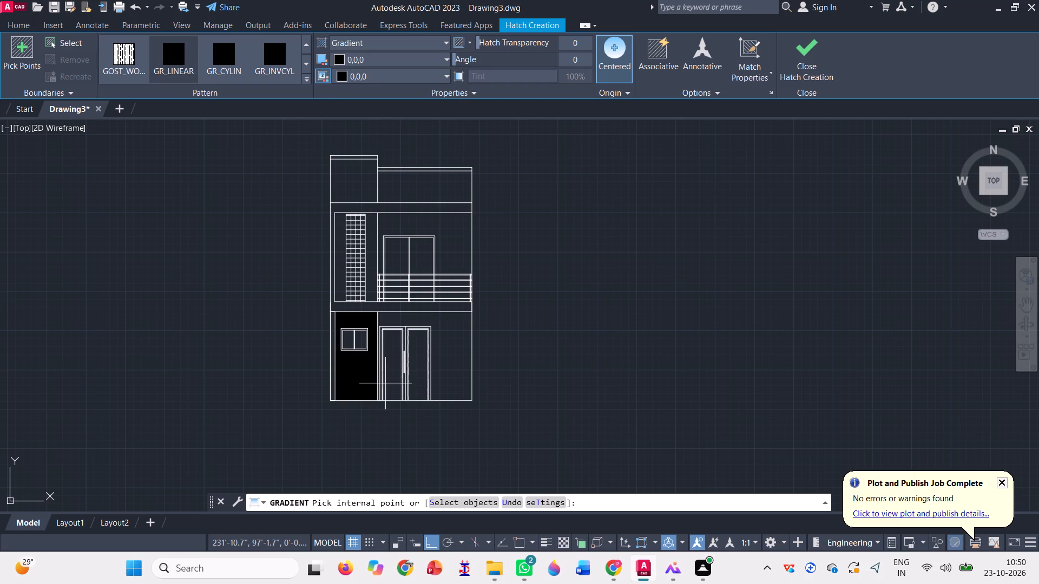
pyautogui.scroll(6, 401, 368)
pyautogui.click(400, 353)
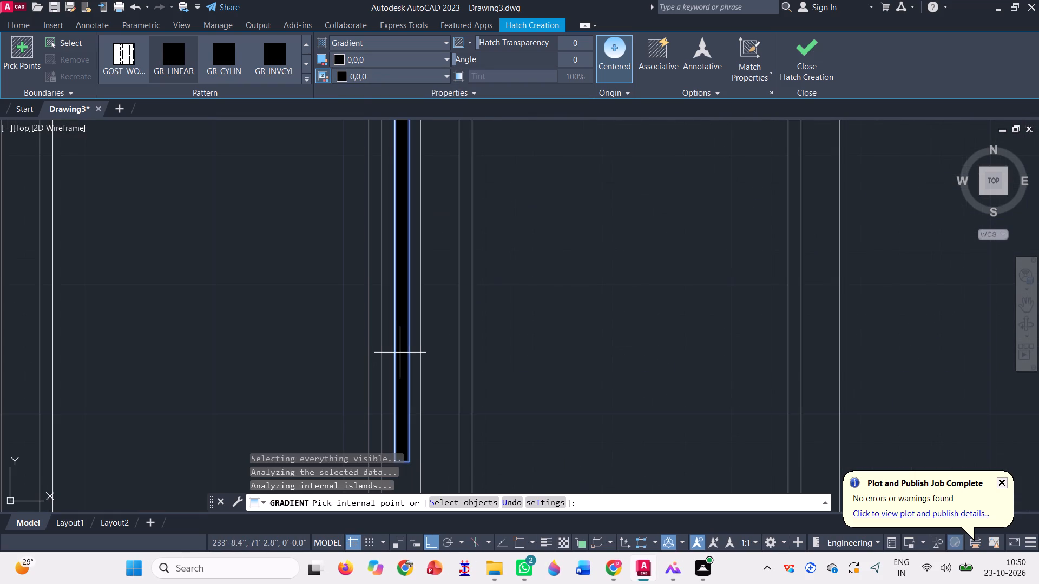
# Fill the band between the outer and inner outlines of the ground-floor window frame with the same black gradient.
pyautogui.scroll(-2, 404, 374)
pyautogui.scroll(-1, 353, 323)
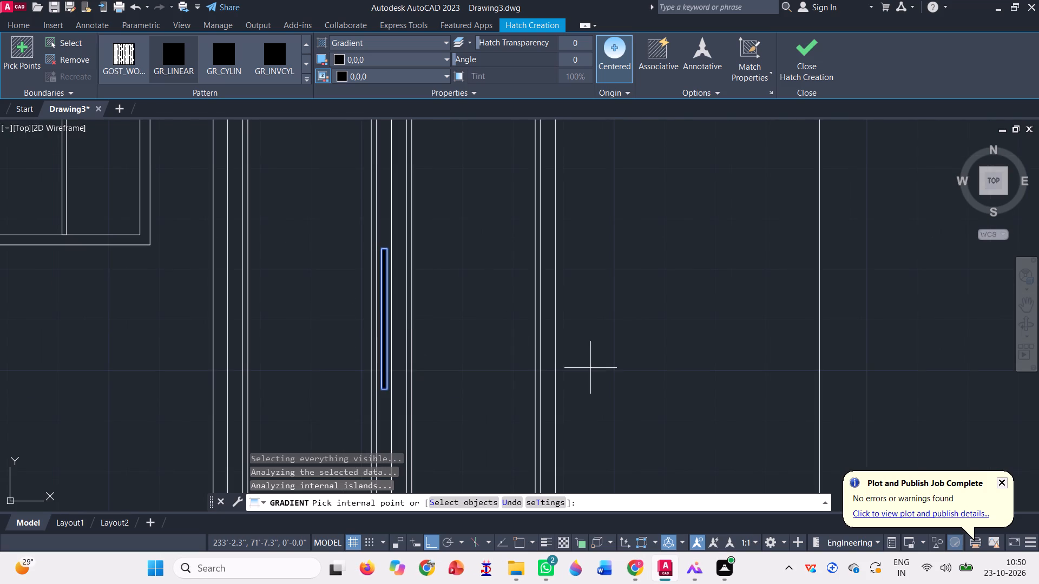
pyautogui.scroll(-1, 590, 367)
pyautogui.scroll(-1, 634, 400)
pyautogui.scroll(-1, 594, 369)
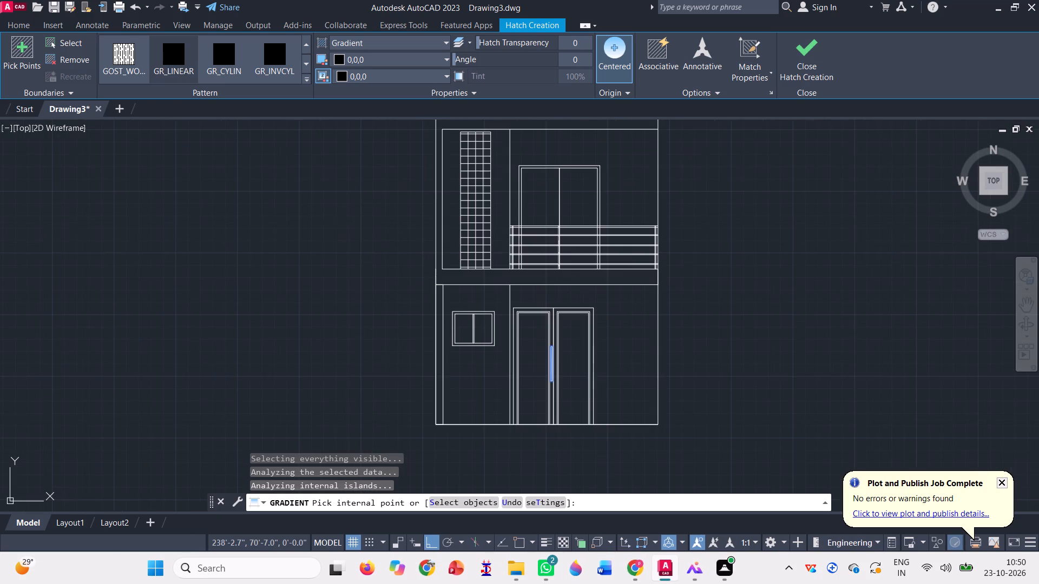
pyautogui.scroll(-1, 417, 379)
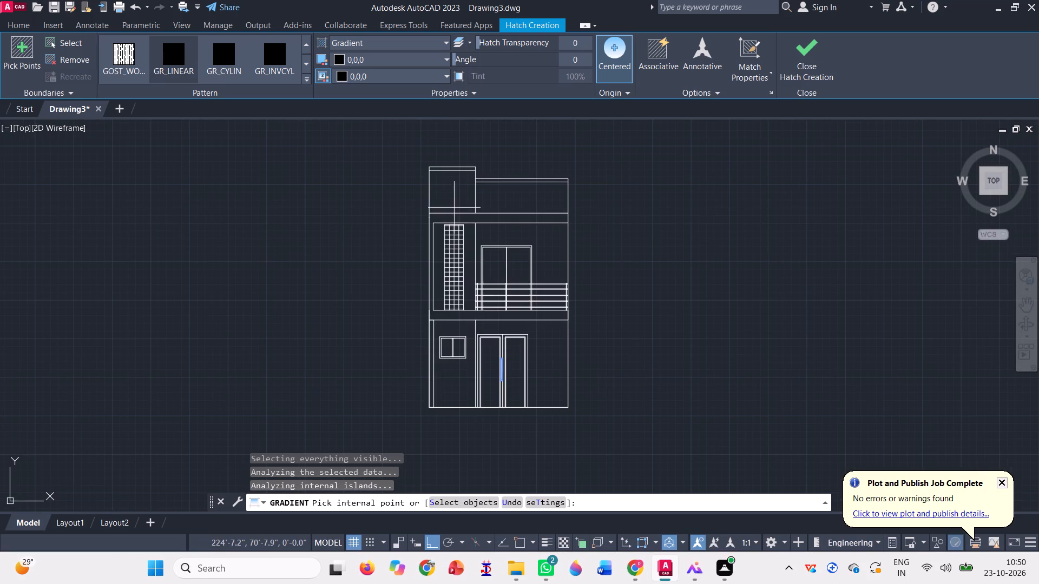
pyautogui.scroll(2, 453, 207)
pyautogui.scroll(-1, 443, 223)
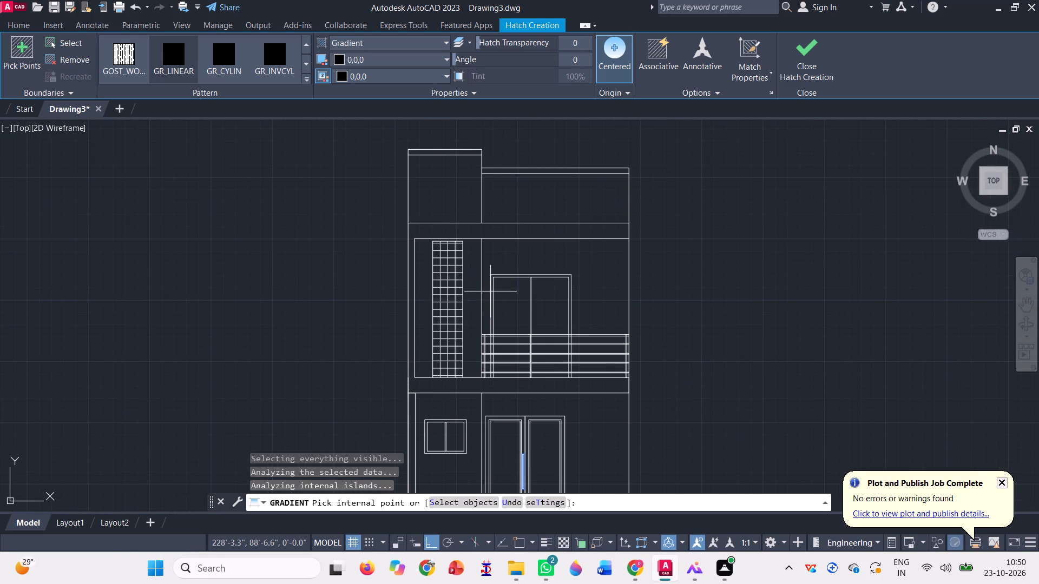
pyautogui.scroll(3, 429, 443)
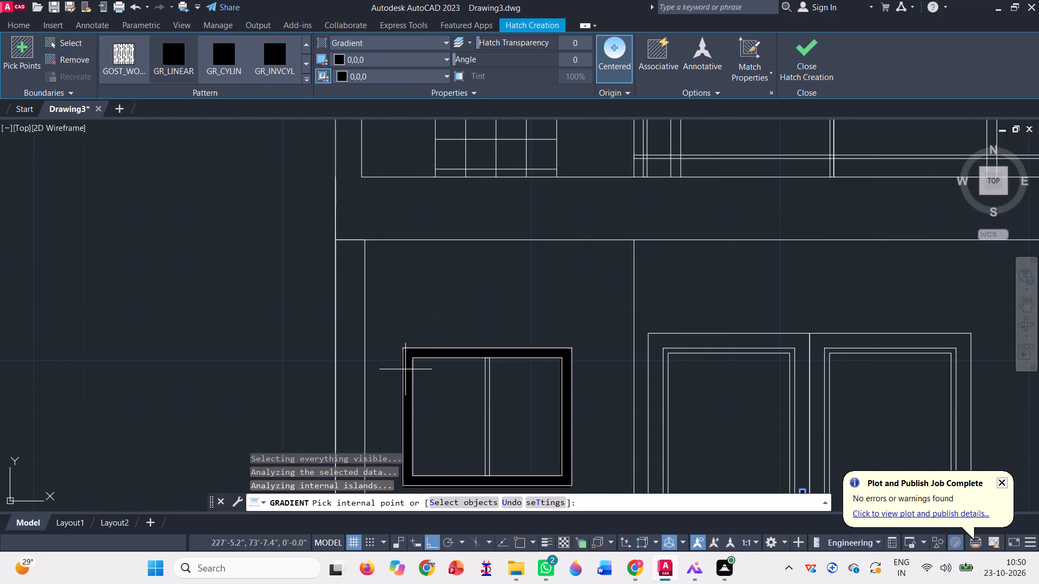
pyautogui.click(405, 369)
pyautogui.scroll(4, 483, 381)
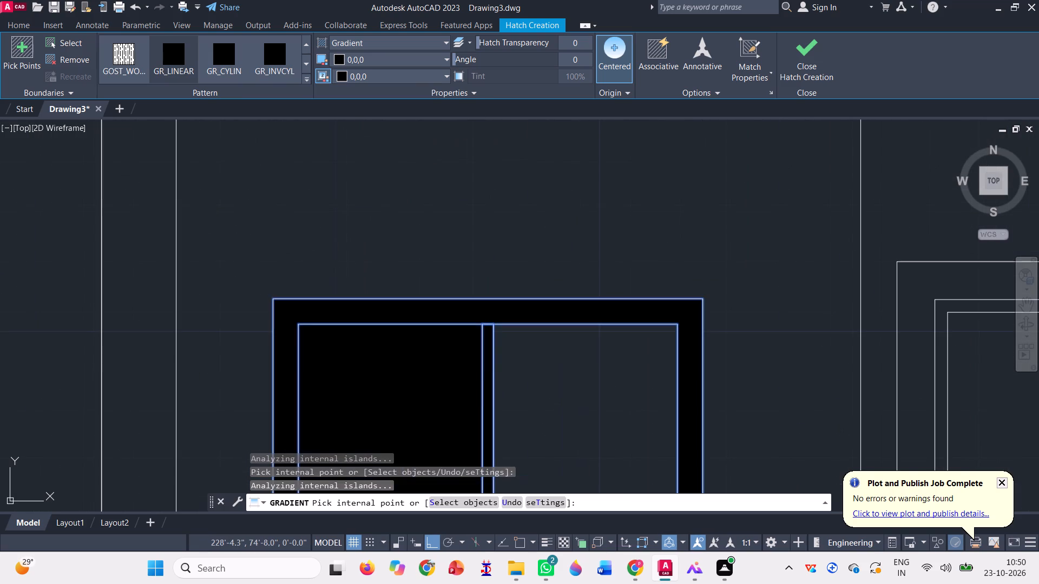
pyautogui.scroll(2, 489, 381)
pyautogui.scroll(-7, 411, 339)
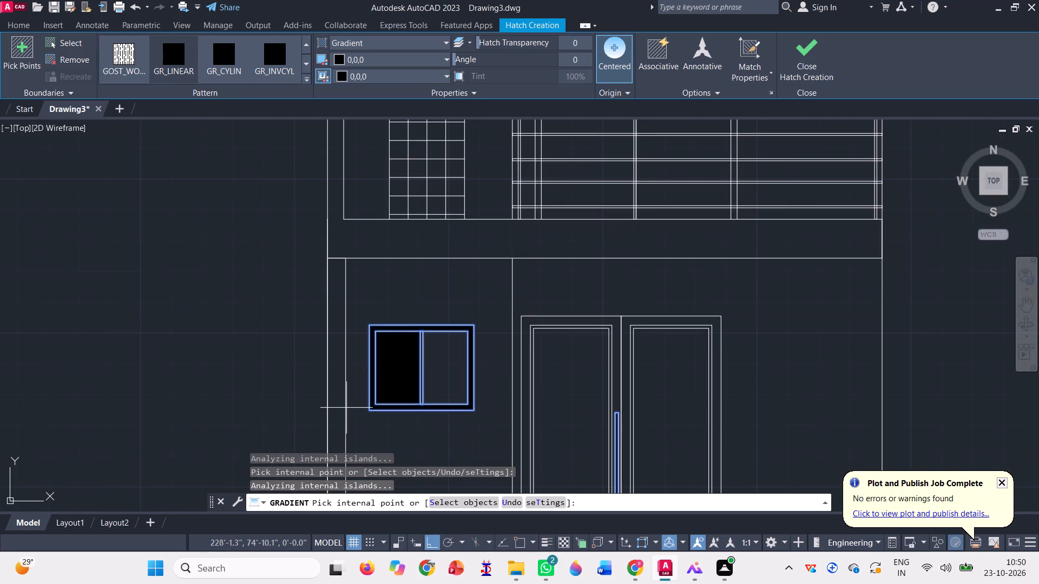
pyautogui.scroll(-1, 346, 408)
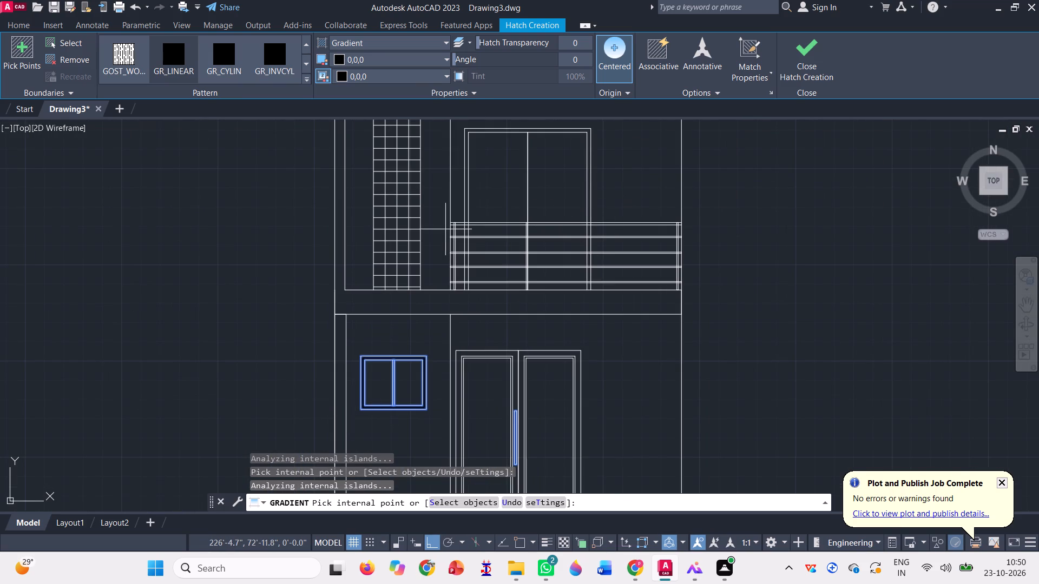
# Fill the left end of the balcony railing's top rail and the left post down to the second rail with the black gradient.
pyautogui.scroll(3, 445, 229)
pyautogui.scroll(3, 505, 192)
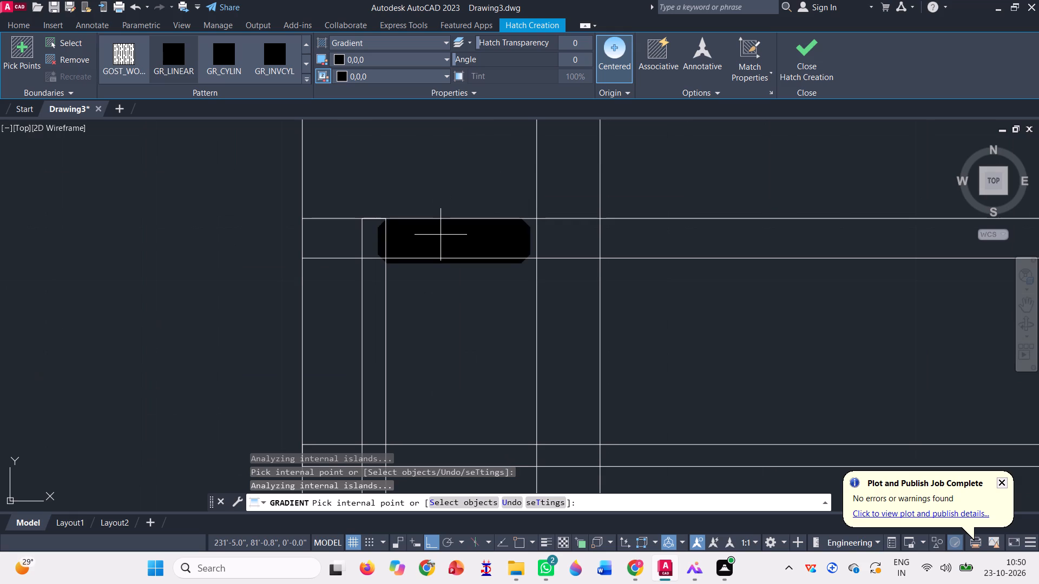
pyautogui.click(353, 224)
pyautogui.click(372, 235)
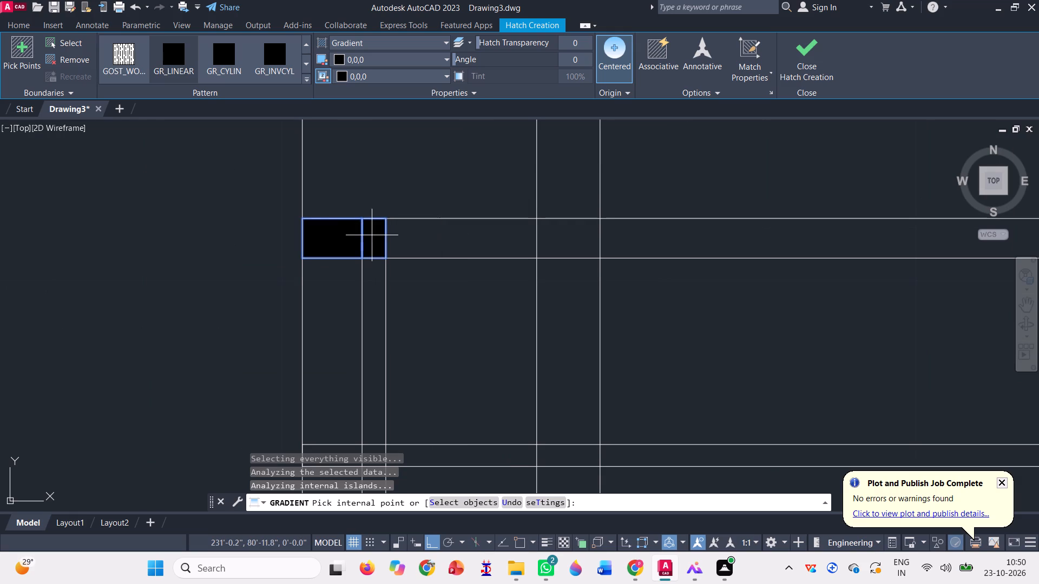
pyautogui.click(410, 234)
pyautogui.click(367, 284)
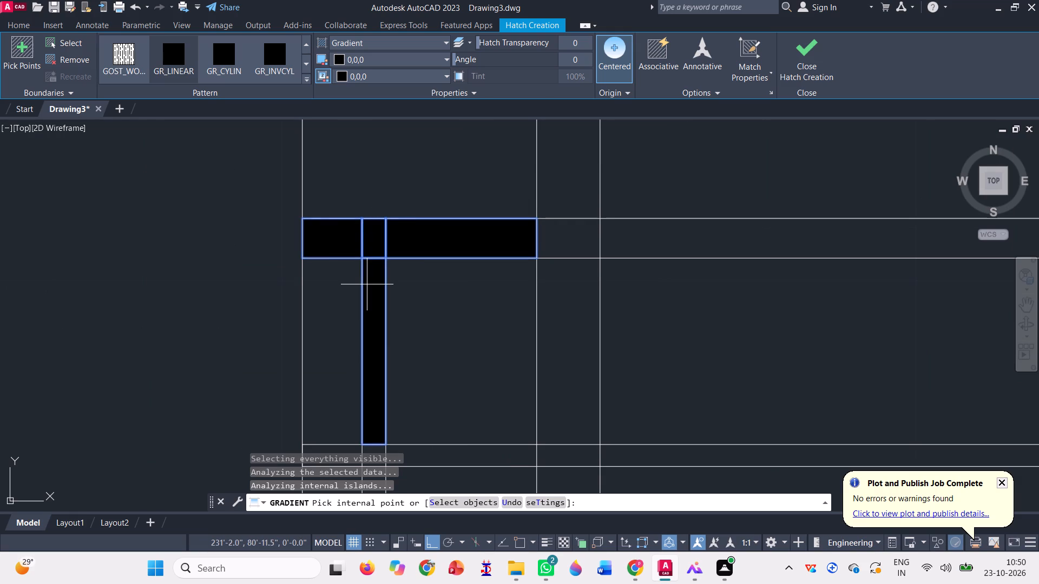
# Fill the left end of the railing's second rail and the left post below it with the black gradient.
pyautogui.scroll(-1, 371, 200)
pyautogui.scroll(2, 347, 357)
pyautogui.click(347, 357)
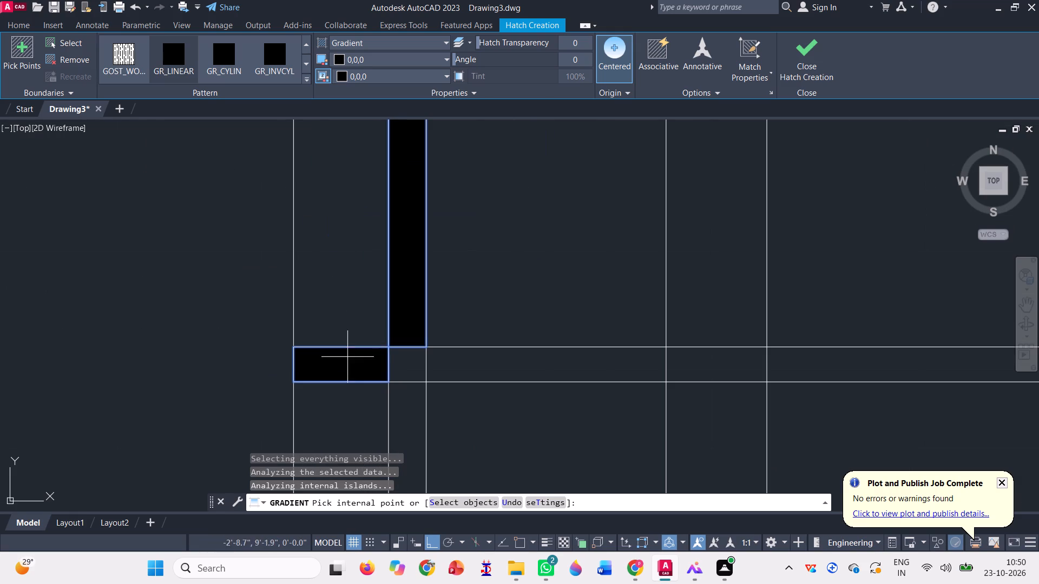
pyautogui.click(399, 362)
pyautogui.click(465, 373)
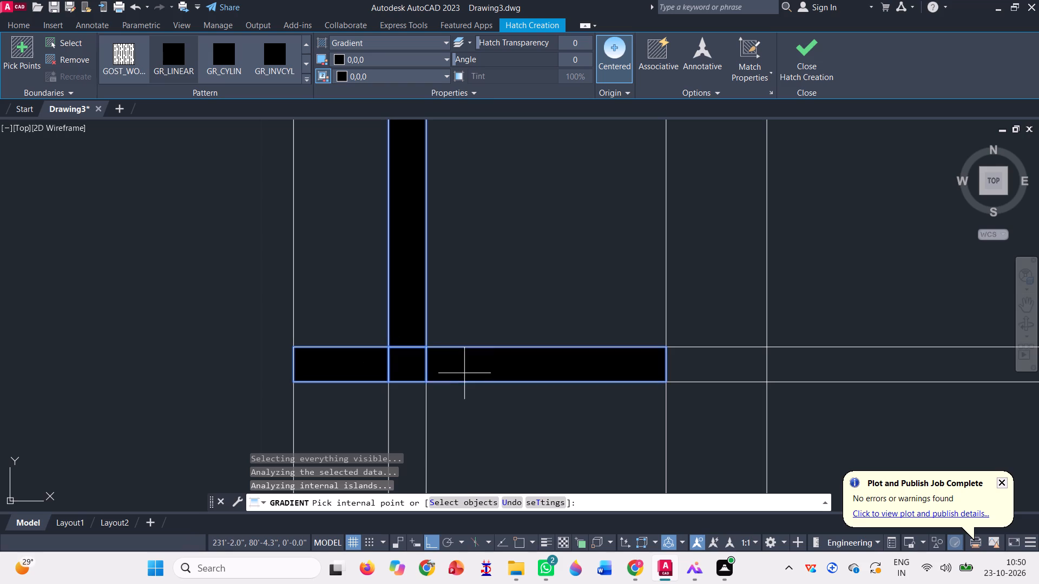
pyautogui.click(406, 401)
# Fill the third rail on both sides of the left post, up to the door frame, with the black gradient.
pyautogui.scroll(-5, 384, 312)
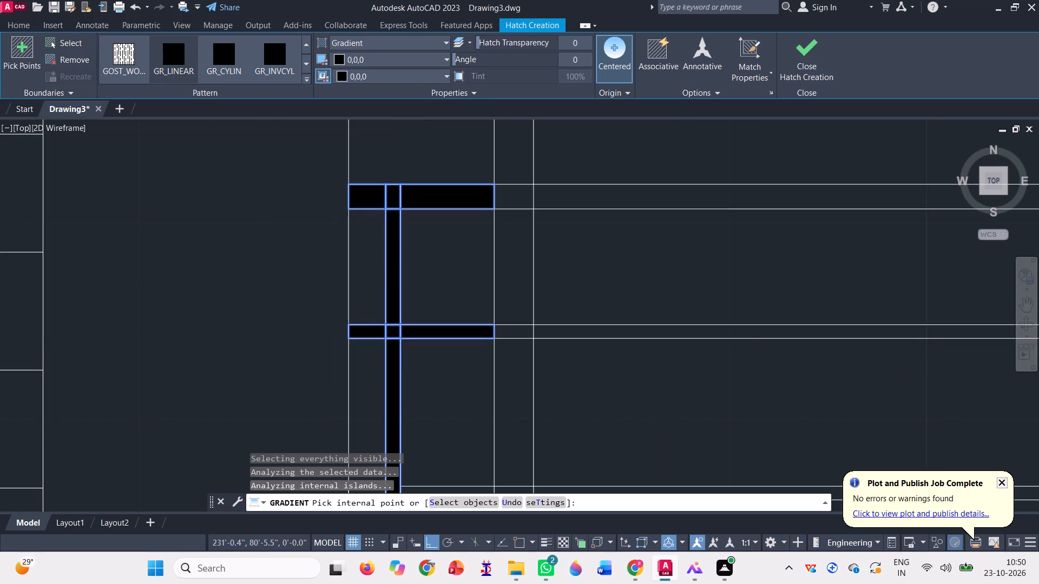
pyautogui.scroll(-1, 398, 311)
pyautogui.scroll(3, 387, 357)
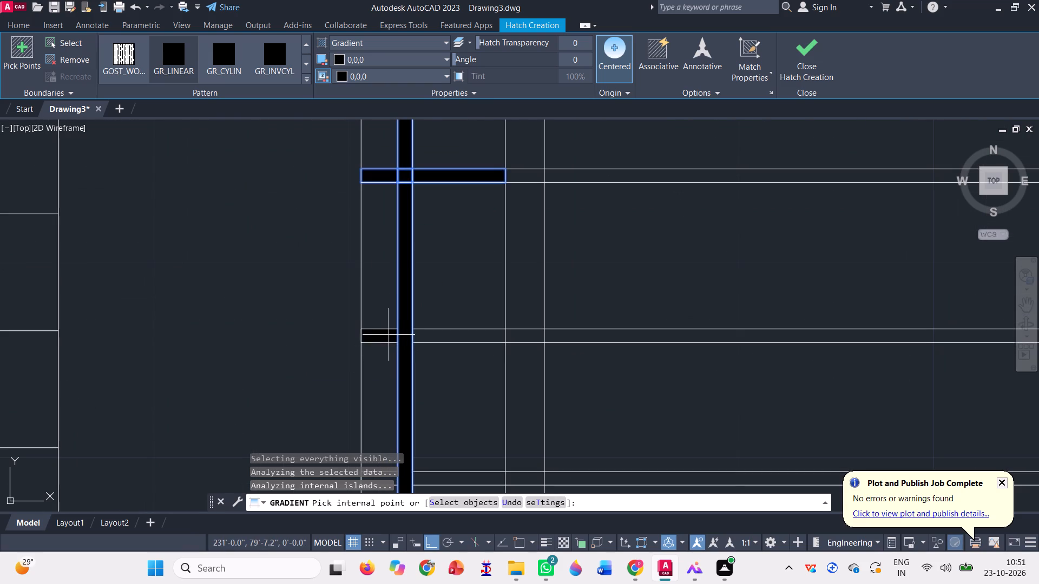
pyautogui.click(389, 336)
pyautogui.click(451, 338)
pyautogui.scroll(-2, 415, 292)
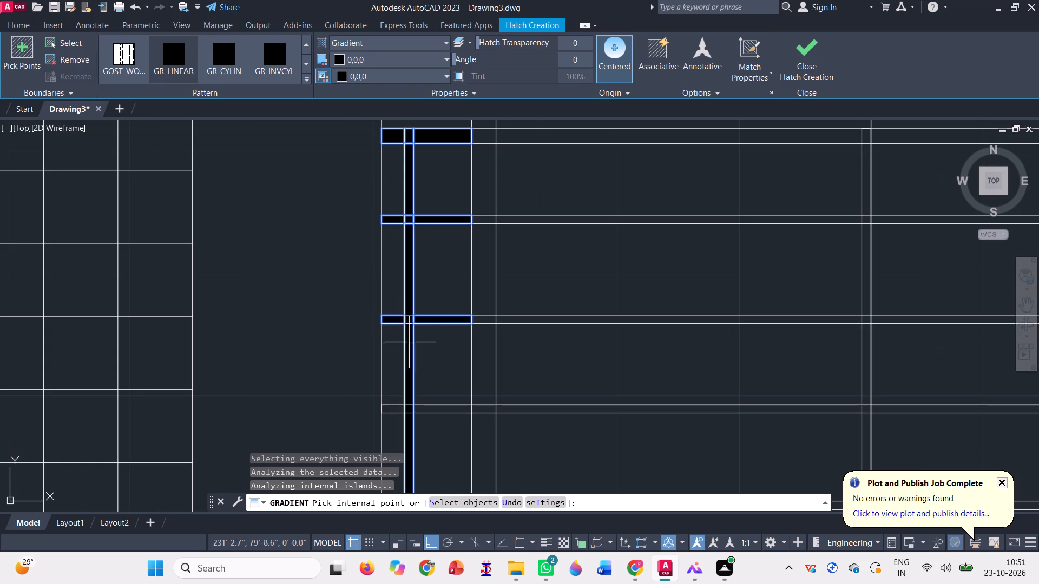
# Fill the fourth rail on both sides of the left post and the panel beneath it, up to the door frame, with the black gradient.
pyautogui.scroll(3, 396, 404)
pyautogui.click(391, 413)
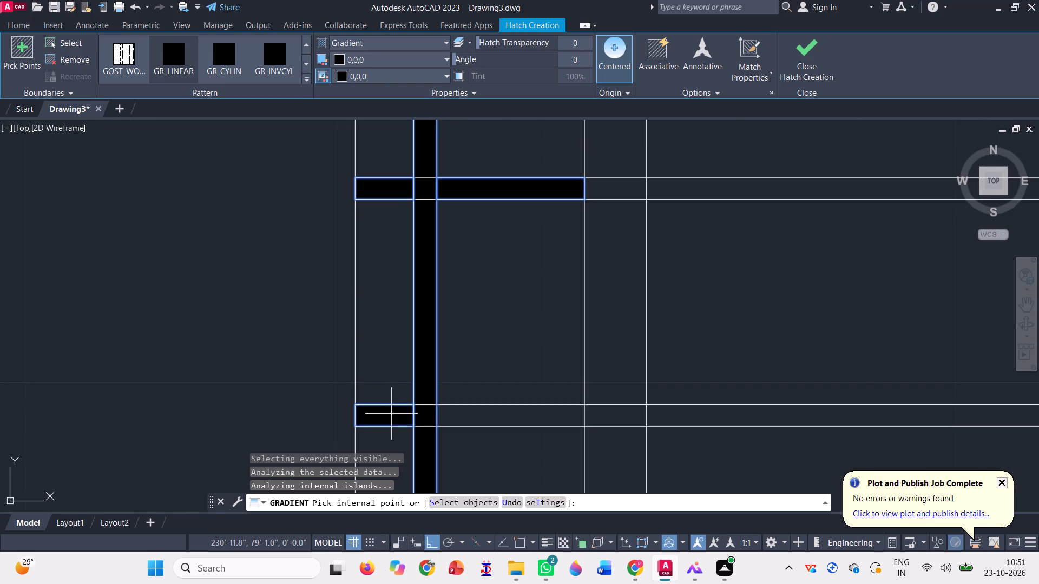
pyautogui.click(490, 427)
pyautogui.scroll(-2, 427, 358)
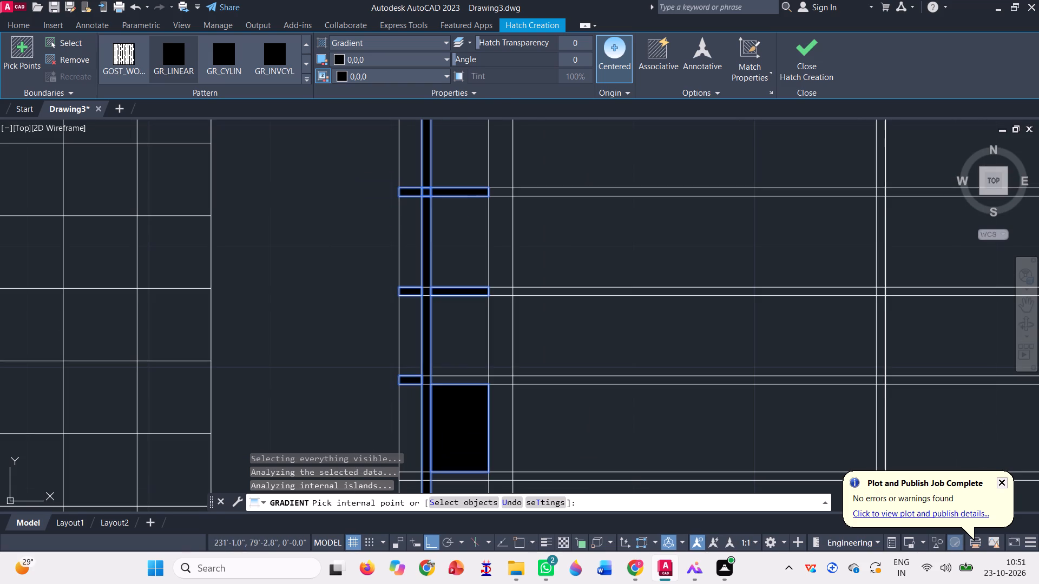
pyautogui.click(449, 381)
pyautogui.scroll(-2, 450, 359)
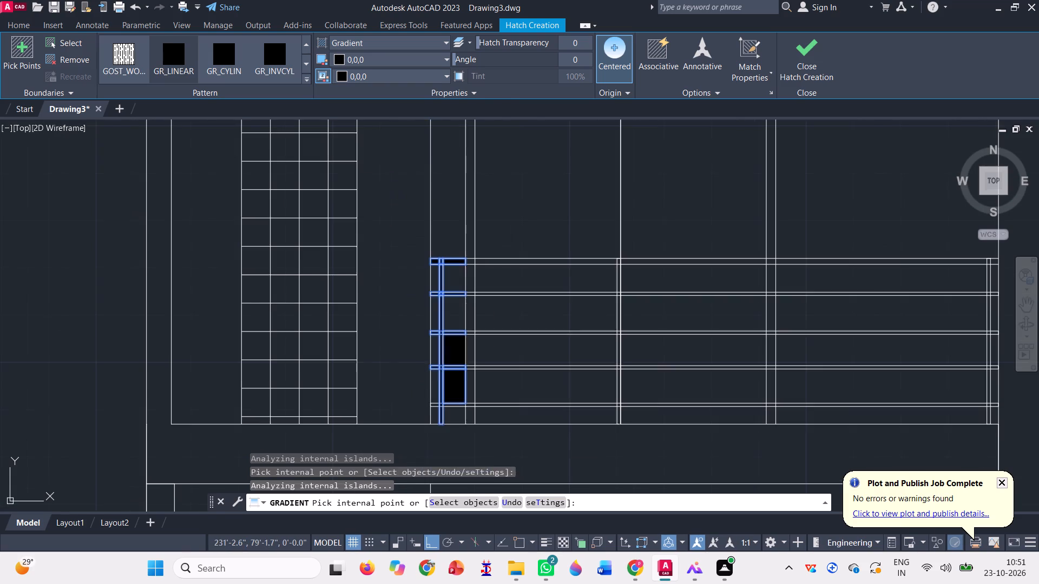
# Fill the bottom rail on both sides of the left post, up to the door frame, with the black gradient.
pyautogui.scroll(6, 428, 408)
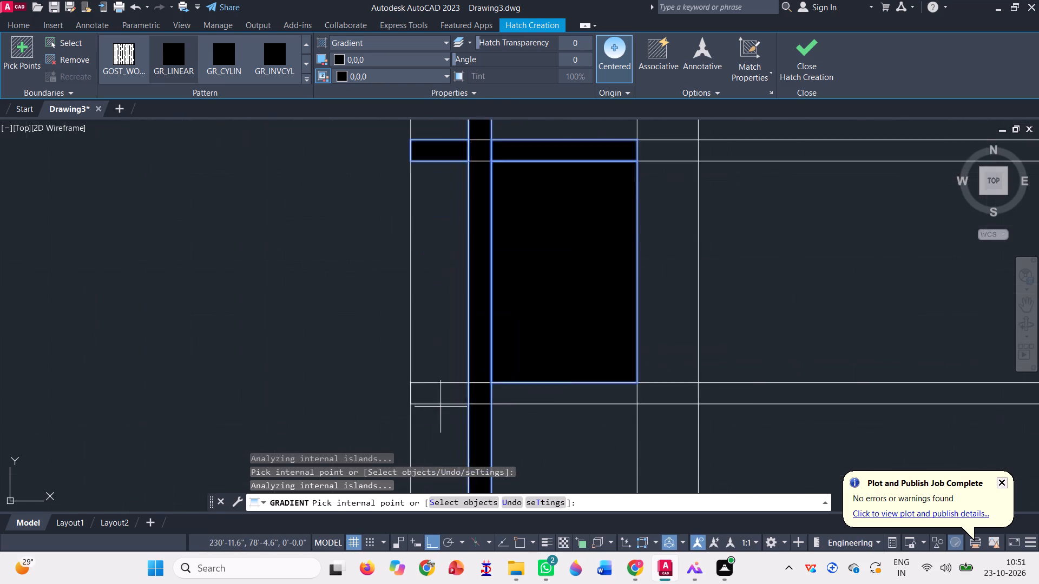
pyautogui.scroll(1, 440, 407)
pyautogui.click(436, 387)
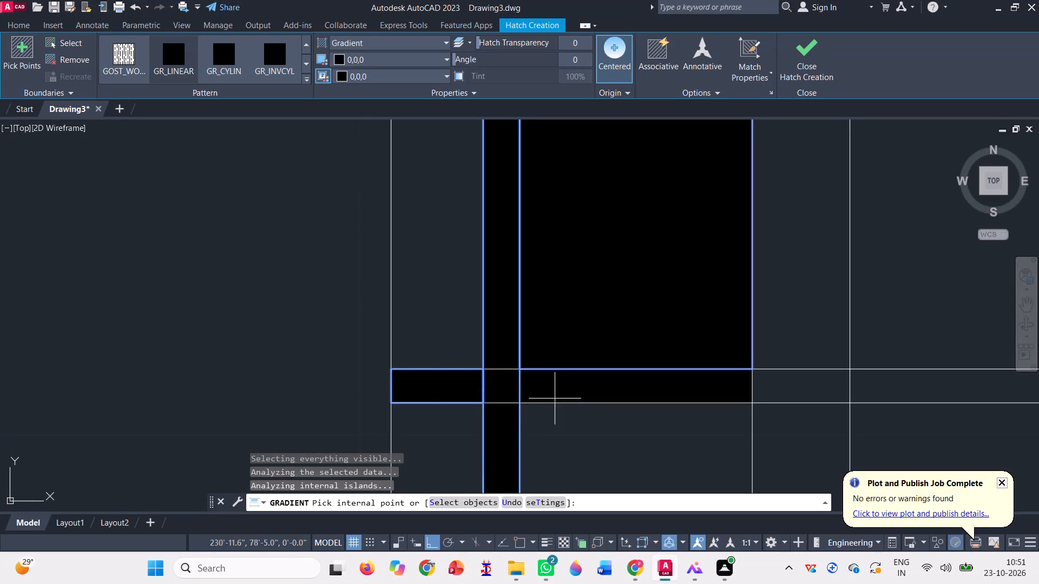
pyautogui.click(555, 399)
# Fill the top and second rails from the door frame's left edge to the railing's middle post with the black gradient.
pyautogui.scroll(-2, 299, 370)
pyautogui.scroll(-2, 434, 392)
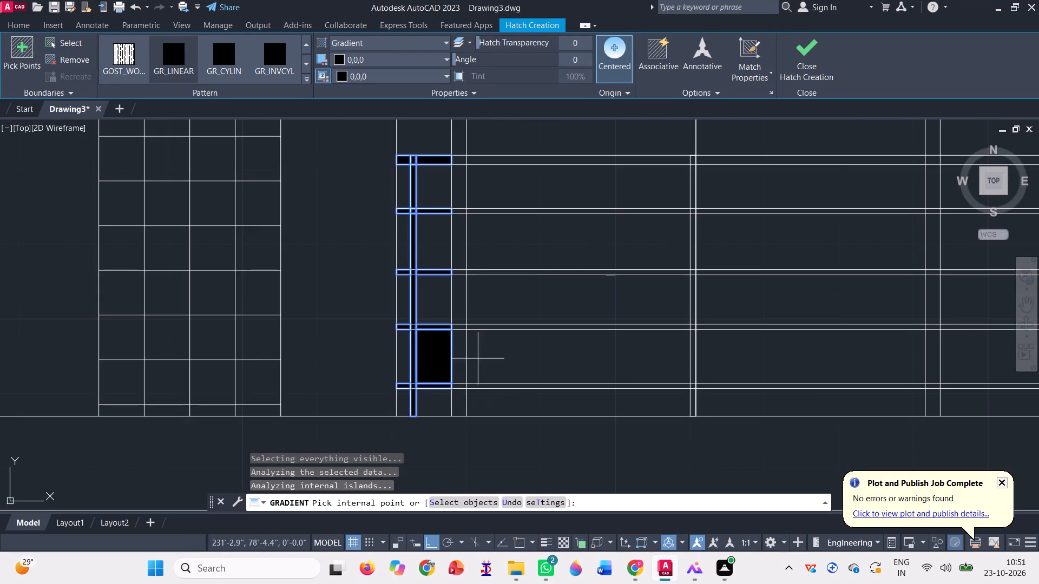
pyautogui.scroll(-1, 478, 352)
pyautogui.scroll(3, 494, 228)
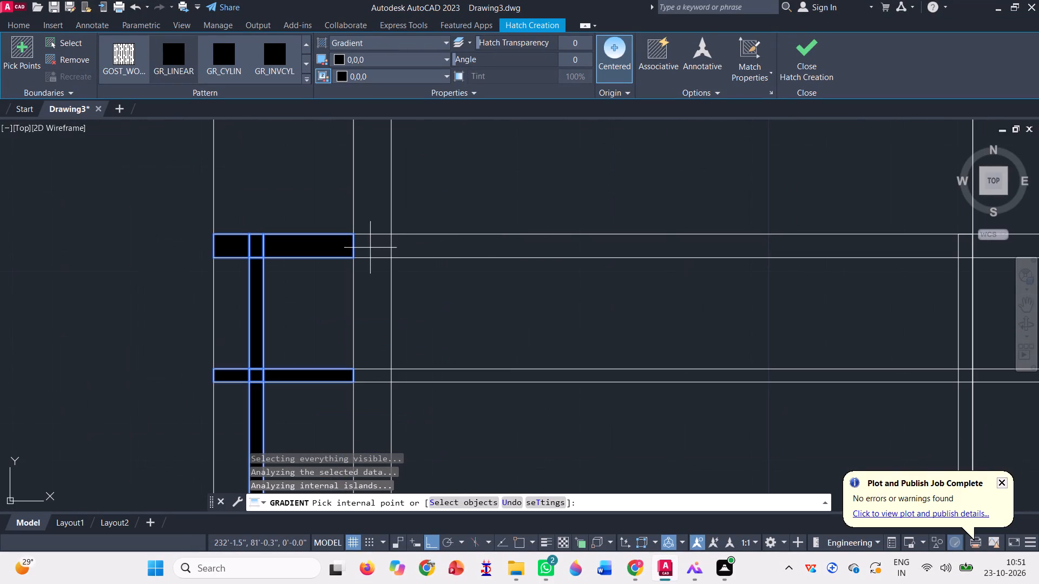
pyautogui.click(379, 244)
pyautogui.click(435, 253)
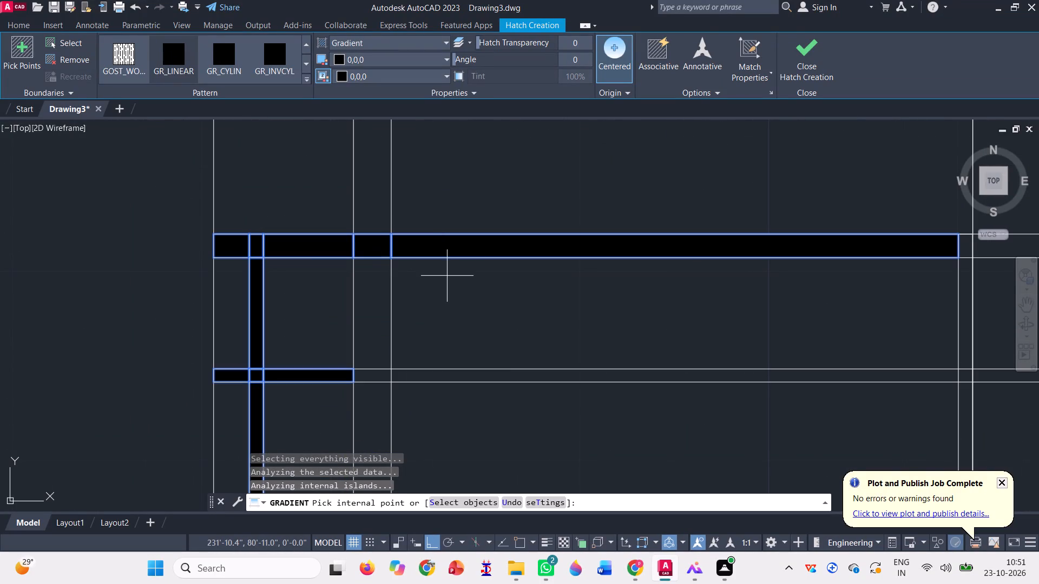
pyautogui.click(376, 375)
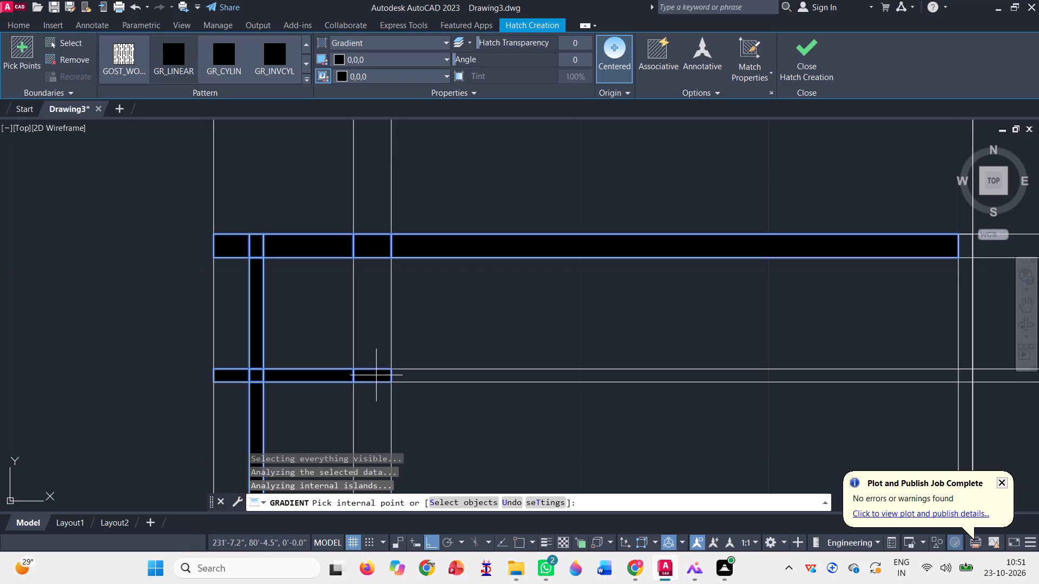
pyautogui.click(407, 377)
# Fill the area where the top rail crosses the railing's middle post with the black gradient.
pyautogui.scroll(-2, 404, 353)
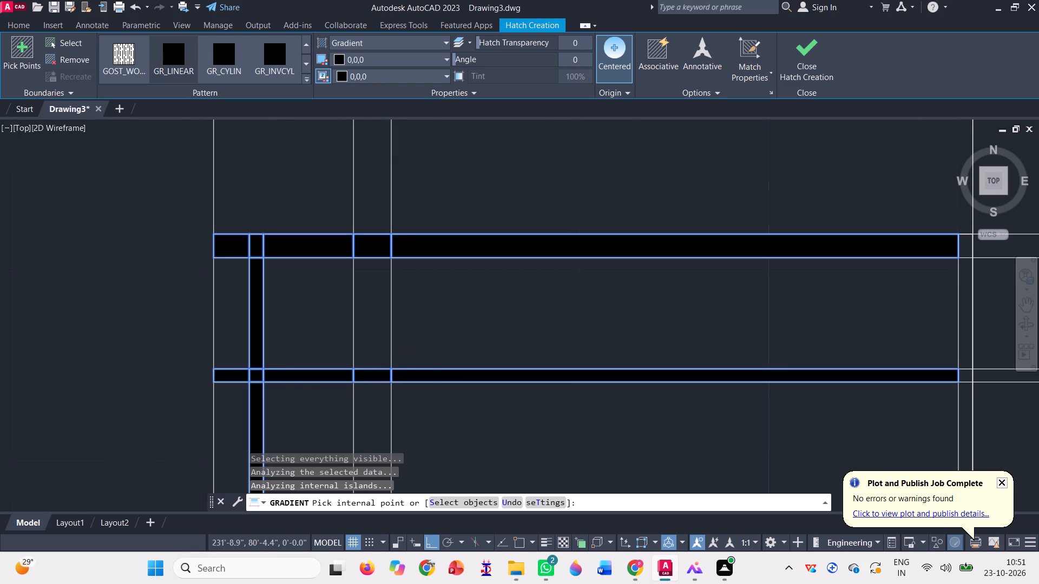
pyautogui.scroll(-2, 408, 344)
pyautogui.scroll(3, 590, 328)
pyautogui.scroll(1, 419, 310)
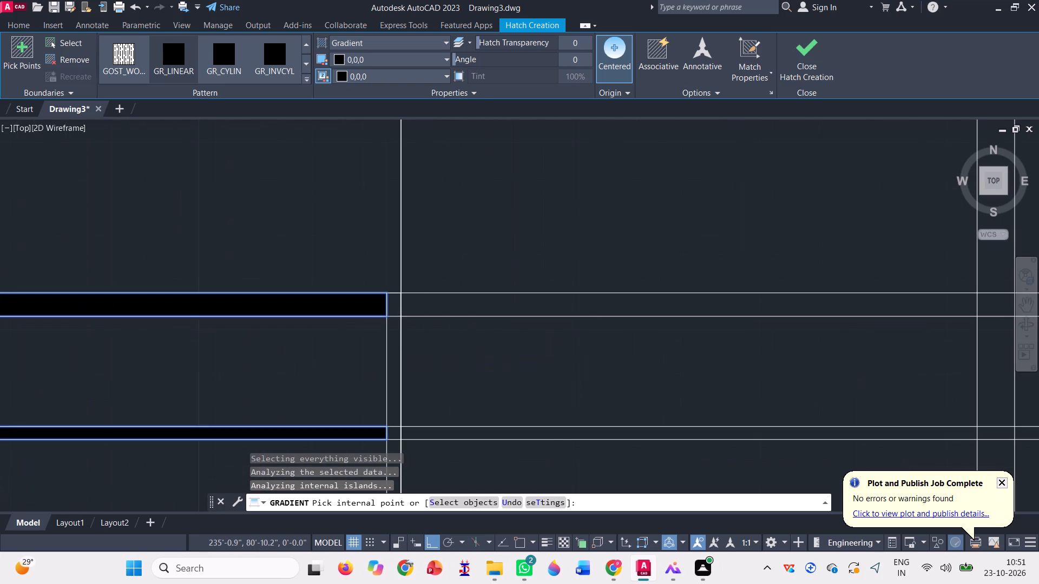
pyautogui.scroll(2, 419, 310)
pyautogui.click(313, 274)
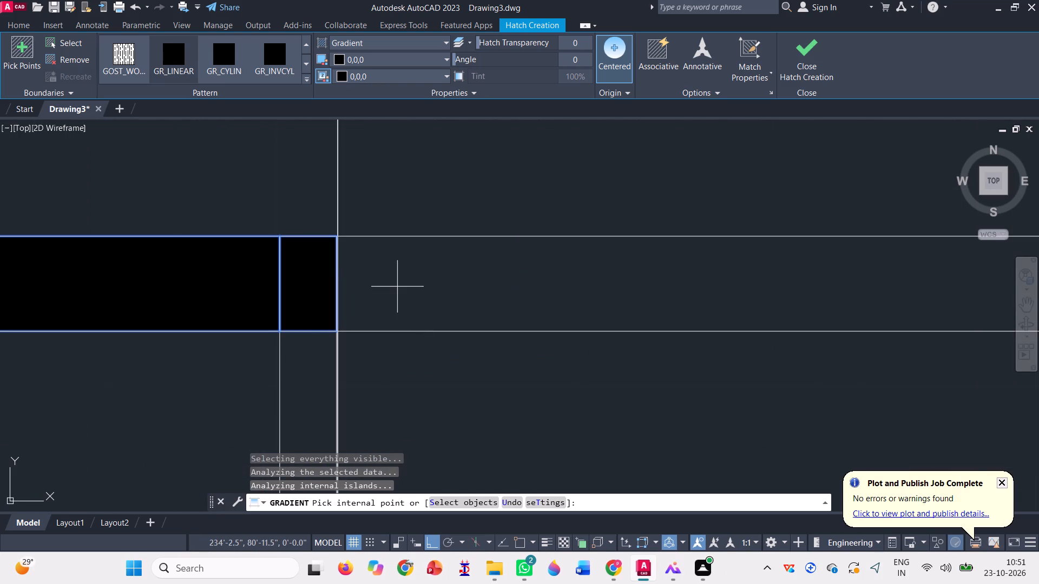
# Fill the top rail from the middle post to the door frame's right side with the black gradient.
pyautogui.click(486, 305)
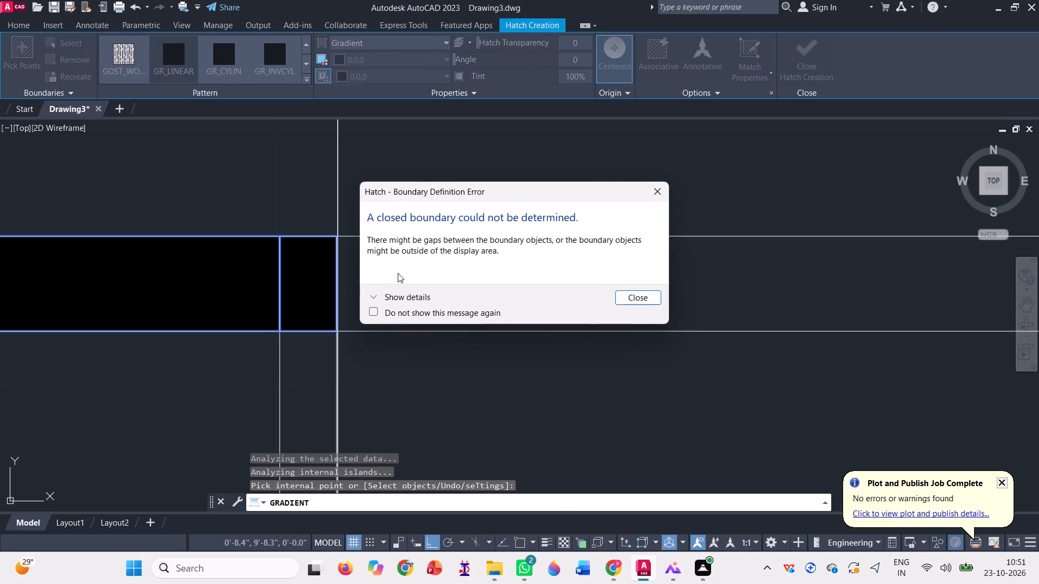
pyautogui.click(656, 189)
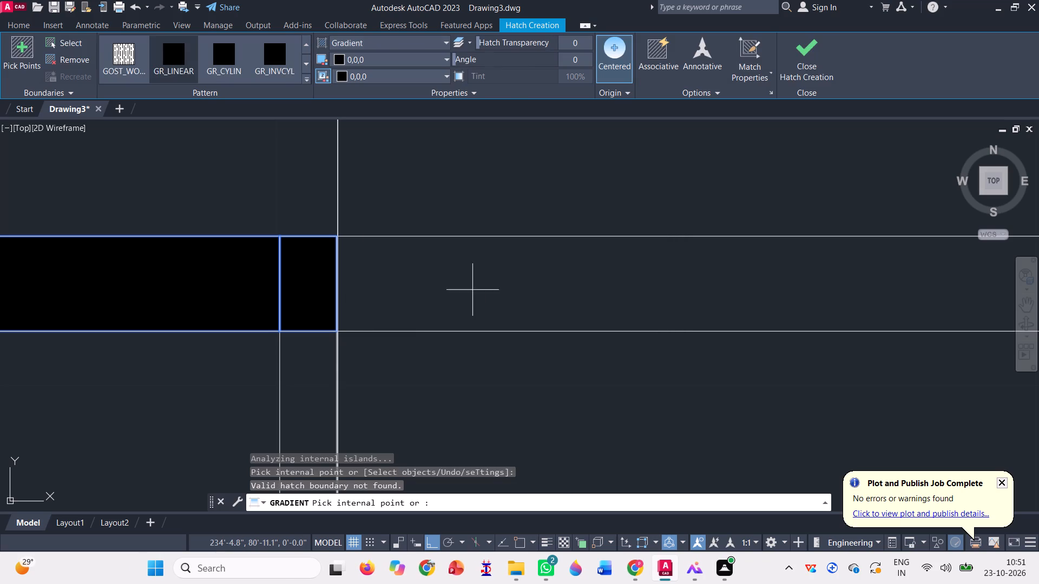
pyautogui.click(474, 275)
pyautogui.scroll(-1, 401, 304)
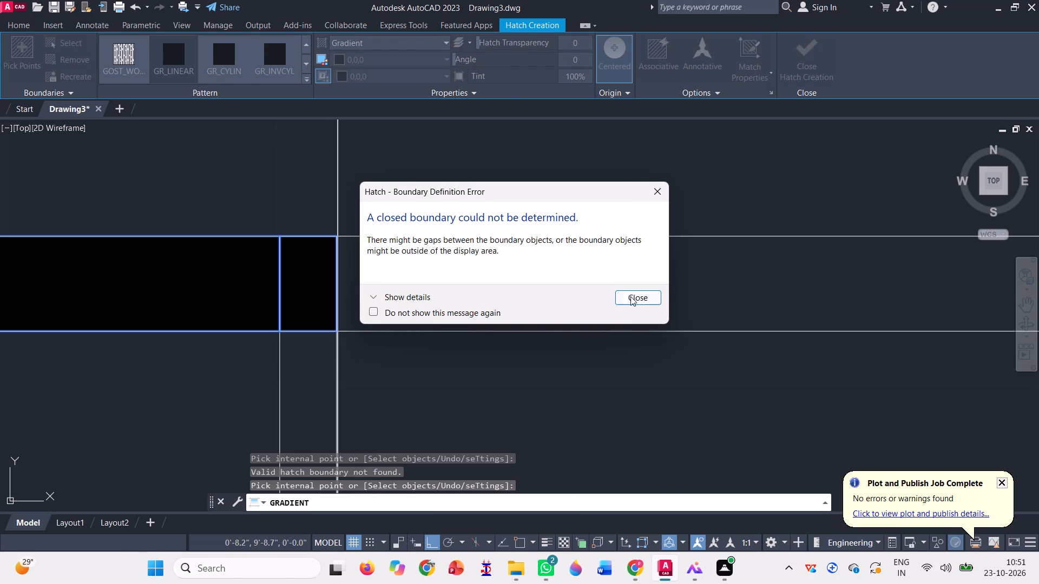
pyautogui.click(634, 293)
pyautogui.scroll(-5, 426, 295)
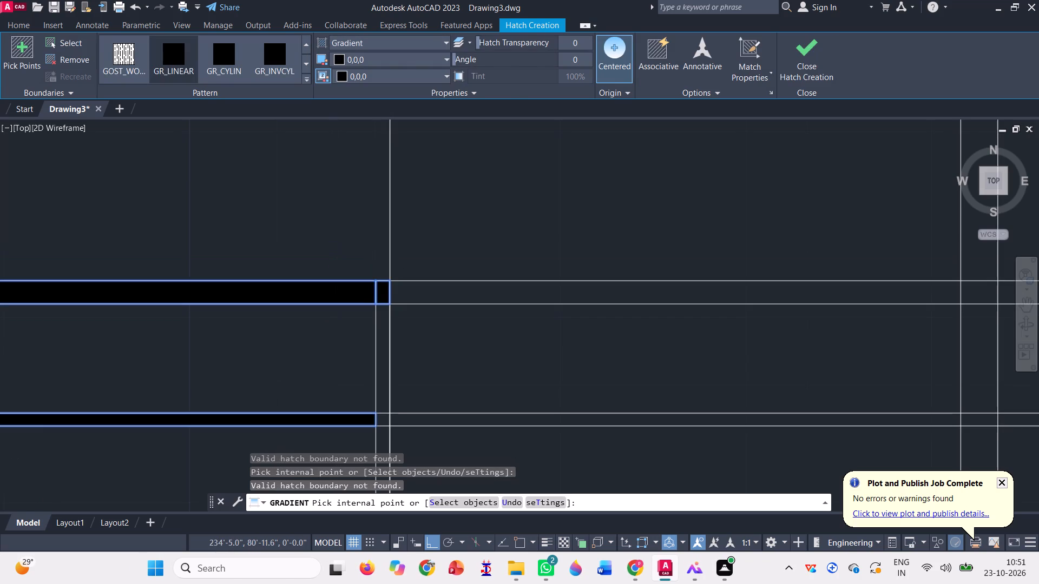
pyautogui.scroll(-1, 401, 295)
pyautogui.click(472, 294)
# Fill the thin gap in the top rail between the middle post's closely spaced vertical lines with the black gradient.
pyautogui.scroll(3, 393, 298)
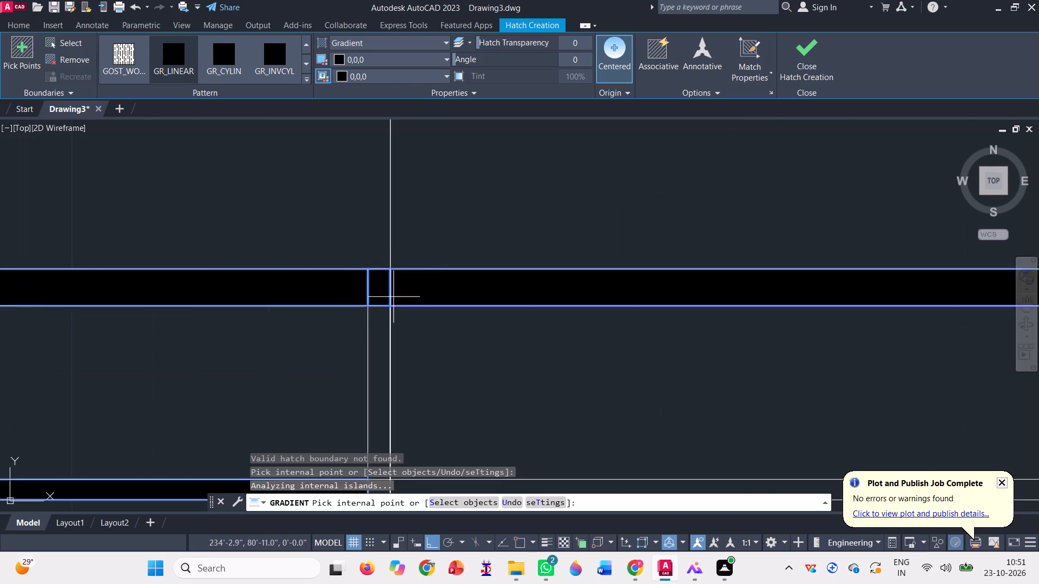
pyautogui.scroll(3, 393, 293)
pyautogui.scroll(4, 349, 259)
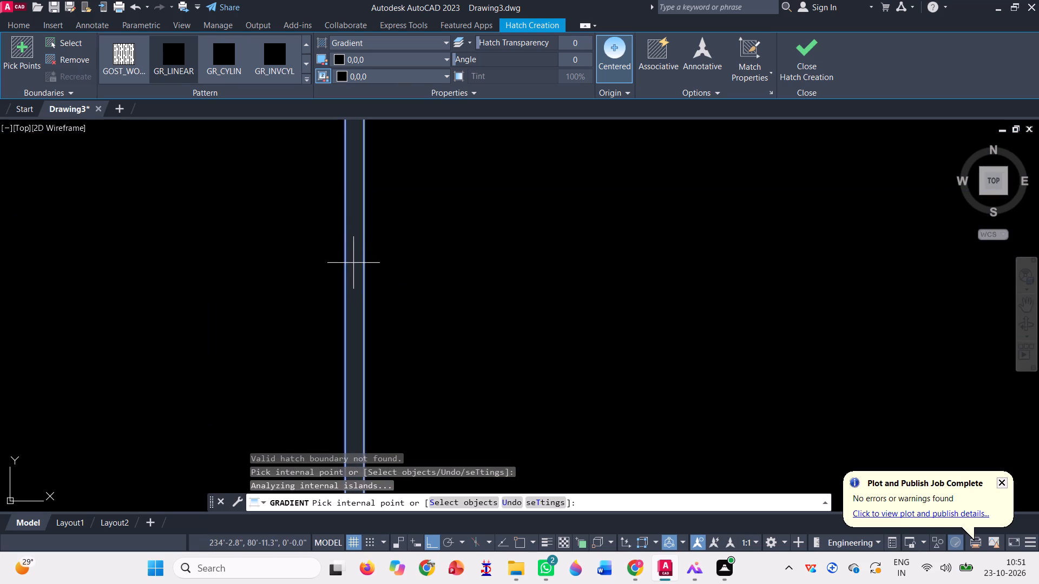
pyautogui.click(355, 266)
pyautogui.scroll(-12, 346, 290)
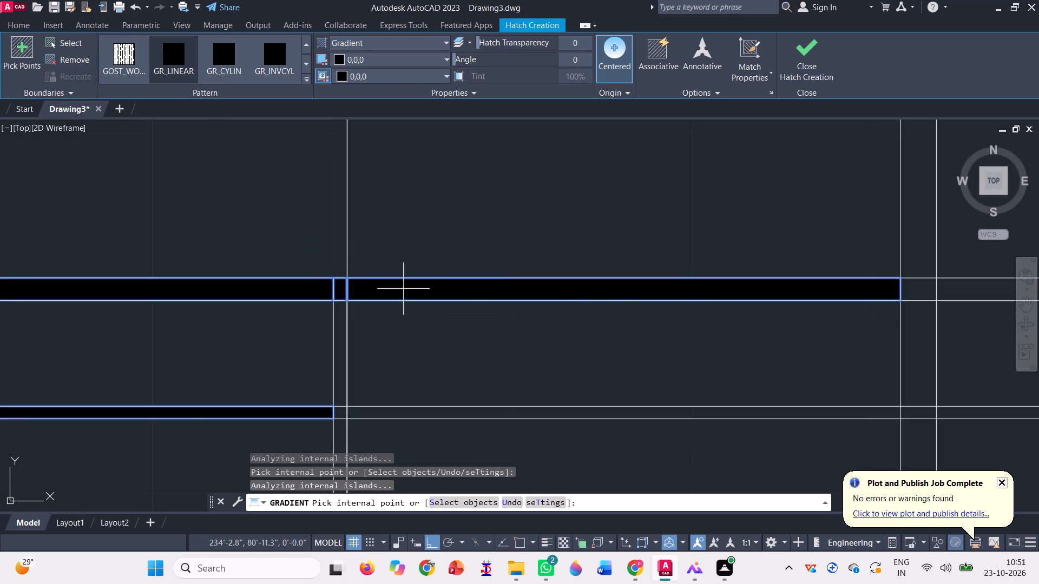
# Fill the top rail across the door's right frame and on to the railing's right post with the black gradient.
pyautogui.scroll(-2, 320, 275)
pyautogui.scroll(3, 565, 286)
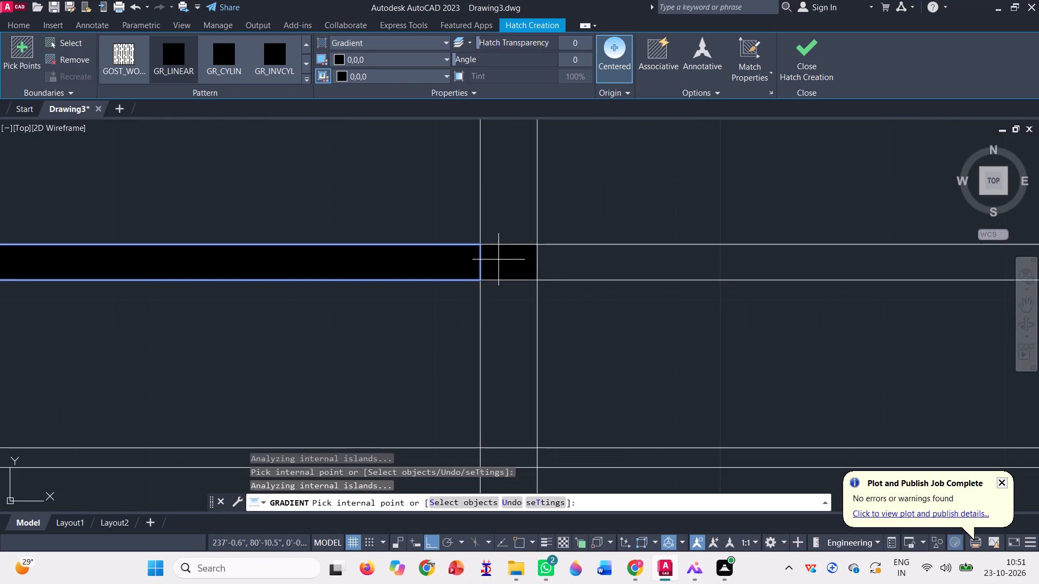
pyautogui.click(498, 260)
pyautogui.click(622, 268)
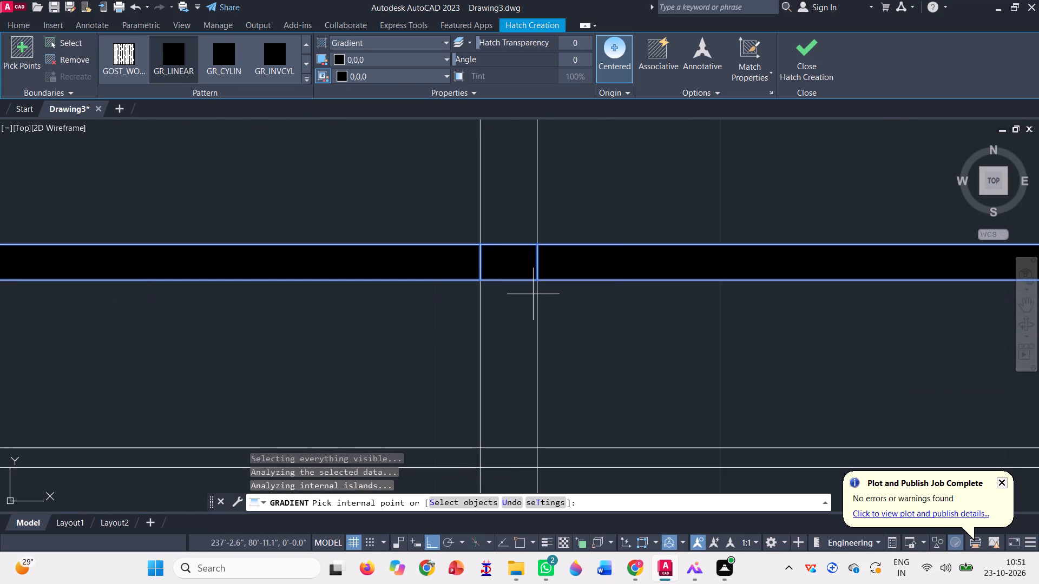
# Fill the top rail's crossing with the right post and its short right end with the black gradient.
pyautogui.scroll(-4, 435, 287)
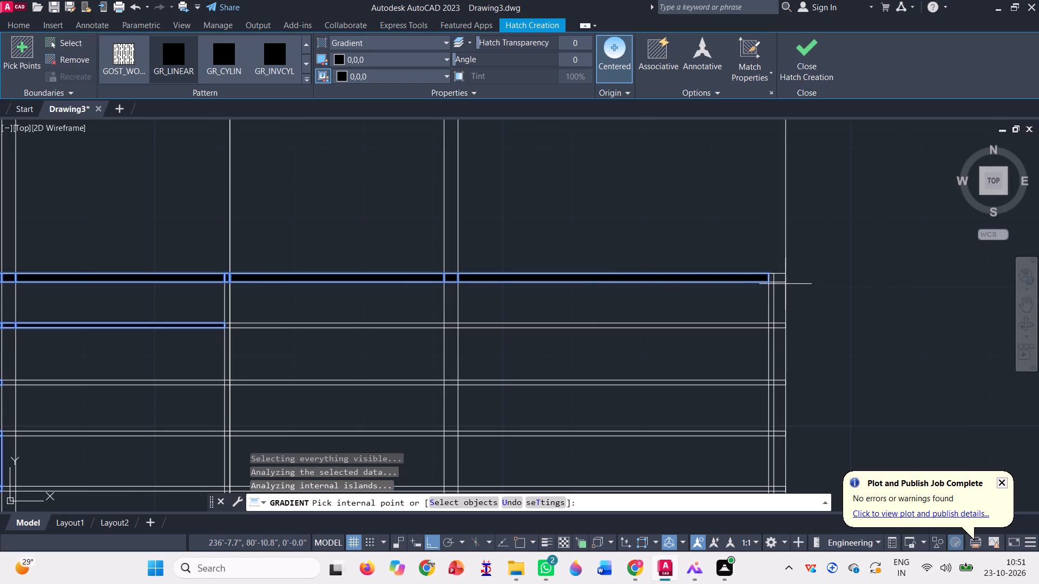
pyautogui.scroll(9, 766, 282)
pyautogui.click(786, 273)
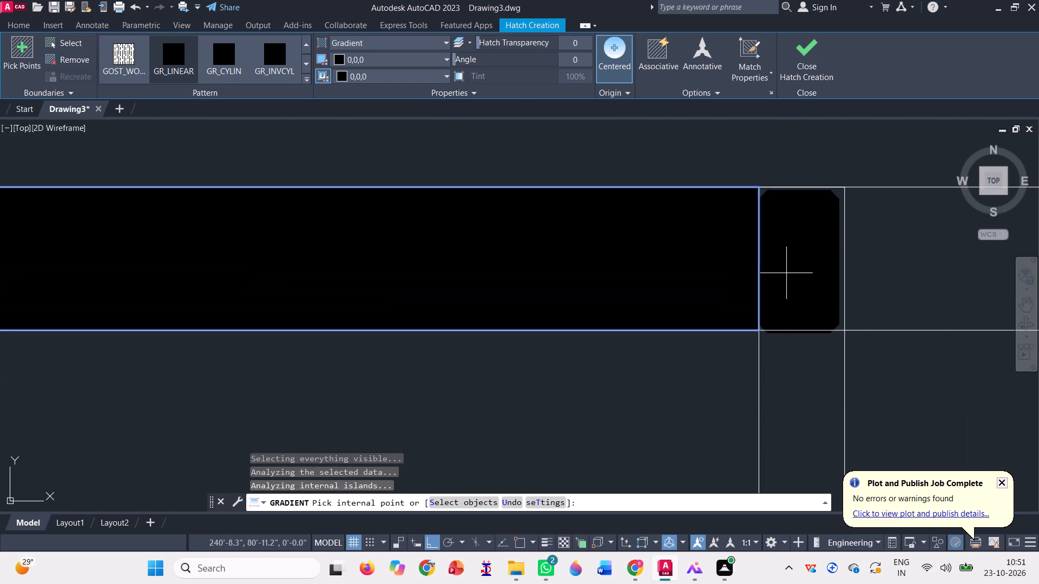
pyautogui.click(885, 266)
# Fill the right post between the top two rails, its second-rail crossing and that rail's right end with the black gradient.
pyautogui.scroll(-6, 630, 238)
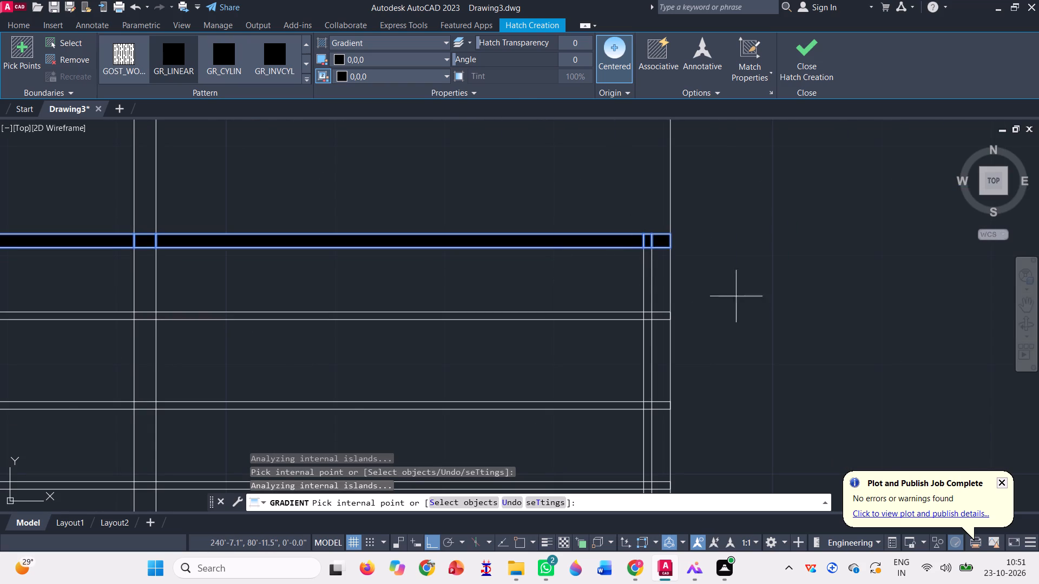
pyautogui.scroll(-4, 718, 266)
pyautogui.scroll(6, 706, 268)
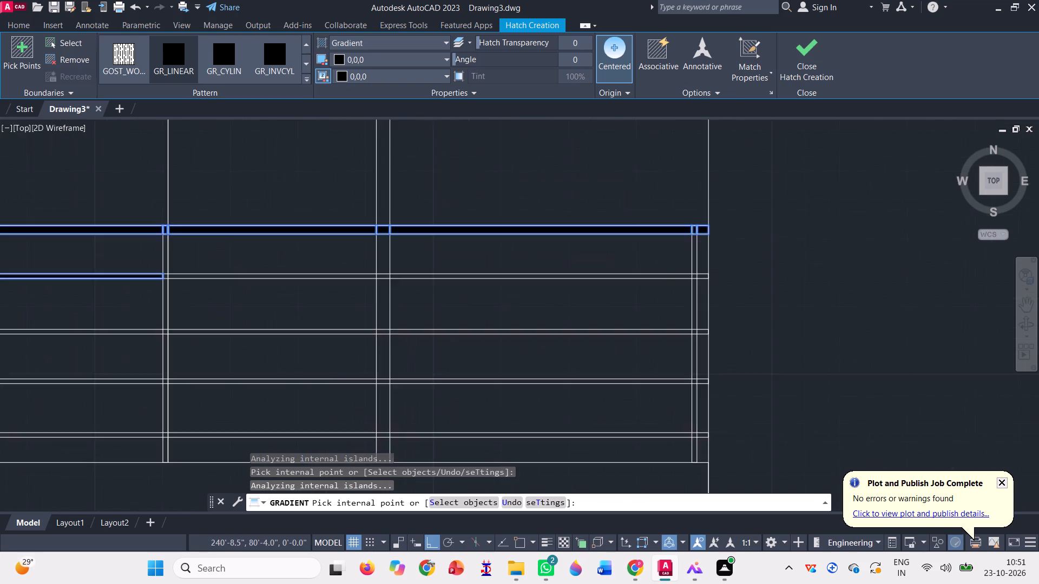
pyautogui.click(694, 241)
pyautogui.scroll(4, 686, 287)
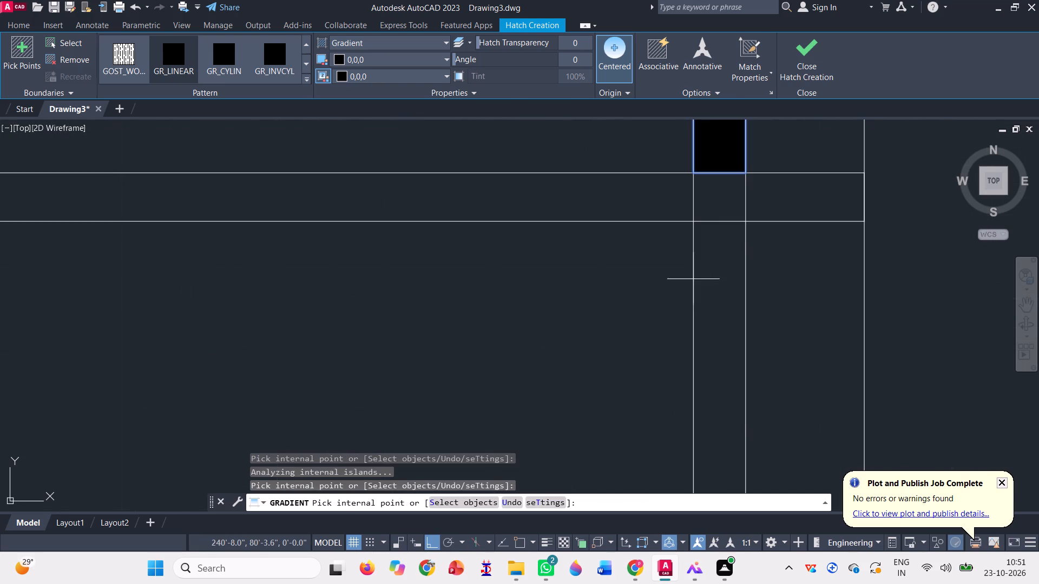
pyautogui.click(720, 194)
pyautogui.click(770, 197)
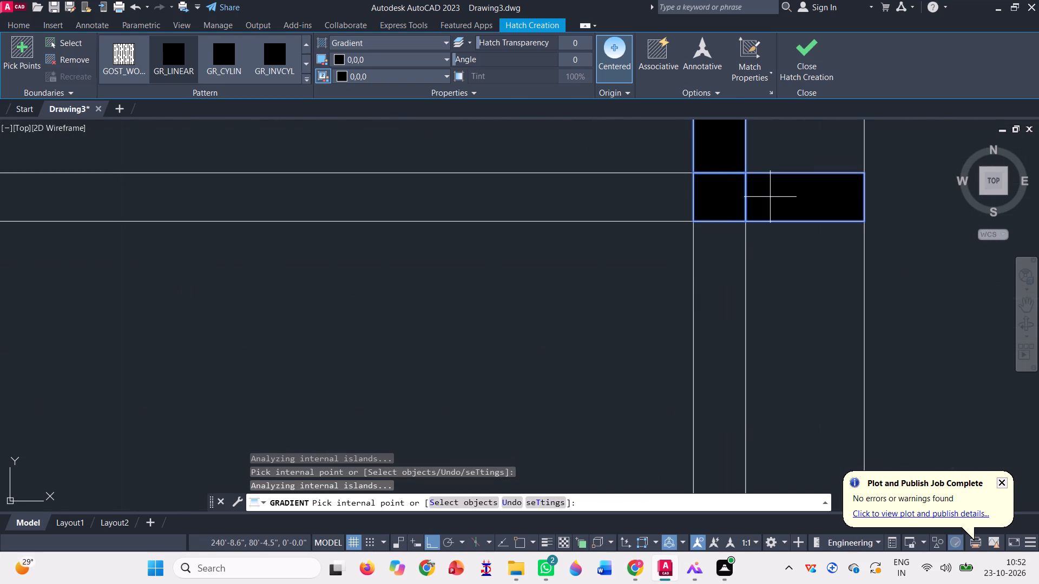
# Fill the second rail from the right post back across the middle post, and the right post down to the third rail, with the black gradient.
pyautogui.click(648, 197)
pyautogui.click(718, 268)
pyautogui.scroll(-1, 731, 250)
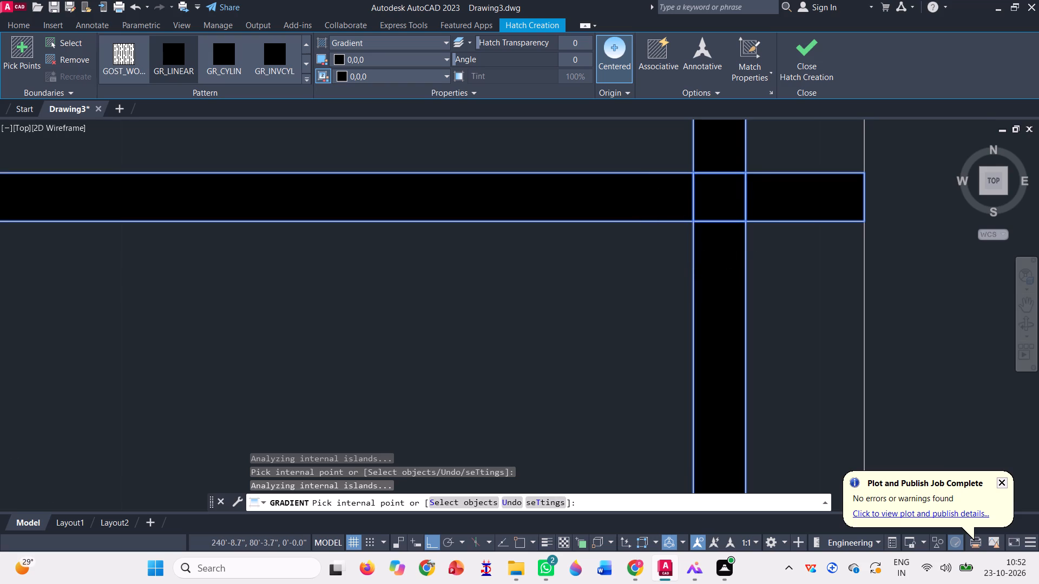
pyautogui.scroll(-5, 732, 247)
pyautogui.scroll(3, 477, 249)
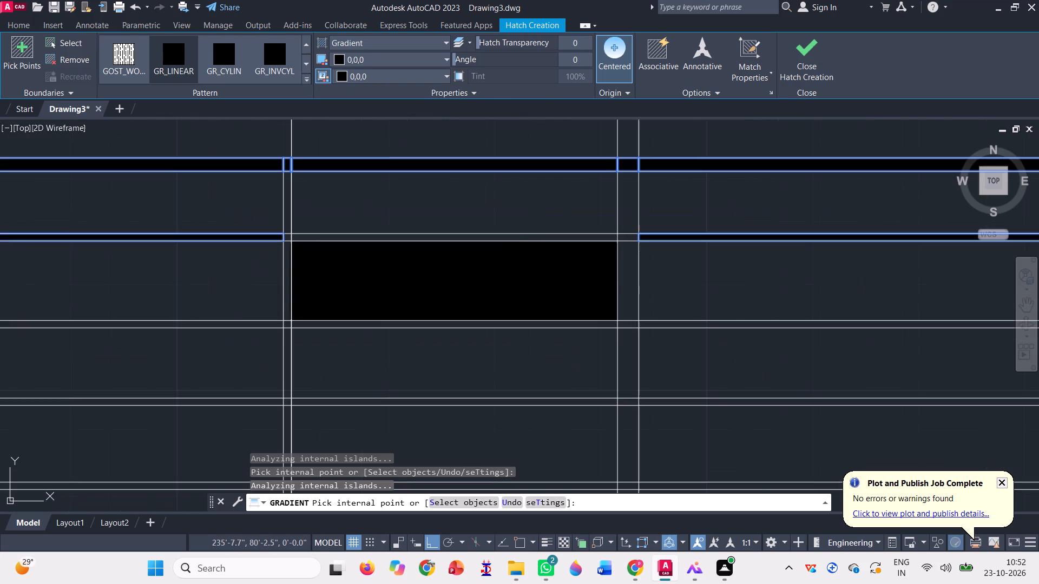
pyautogui.scroll(3, 621, 238)
pyautogui.click(622, 238)
pyautogui.click(492, 238)
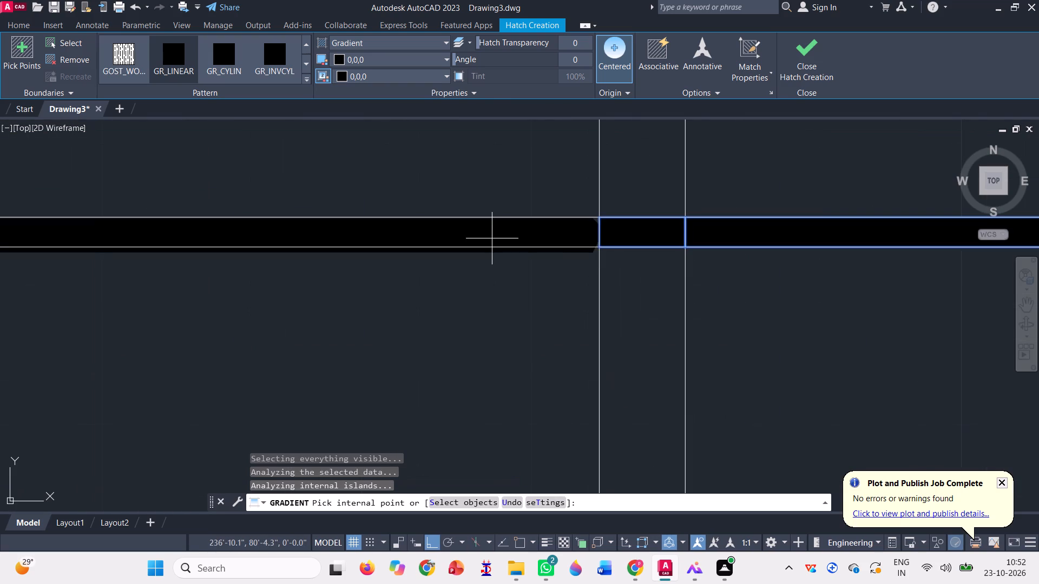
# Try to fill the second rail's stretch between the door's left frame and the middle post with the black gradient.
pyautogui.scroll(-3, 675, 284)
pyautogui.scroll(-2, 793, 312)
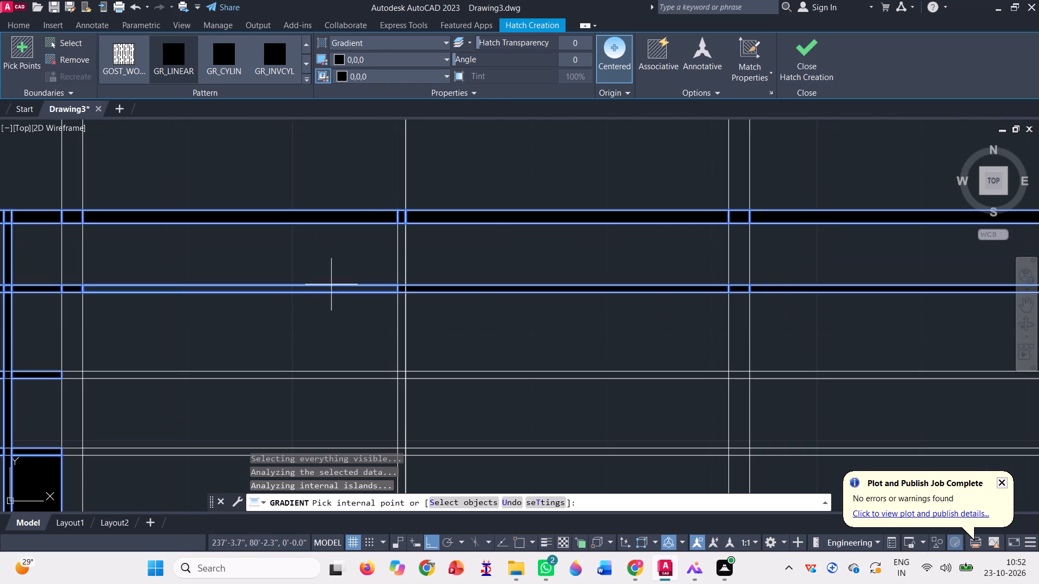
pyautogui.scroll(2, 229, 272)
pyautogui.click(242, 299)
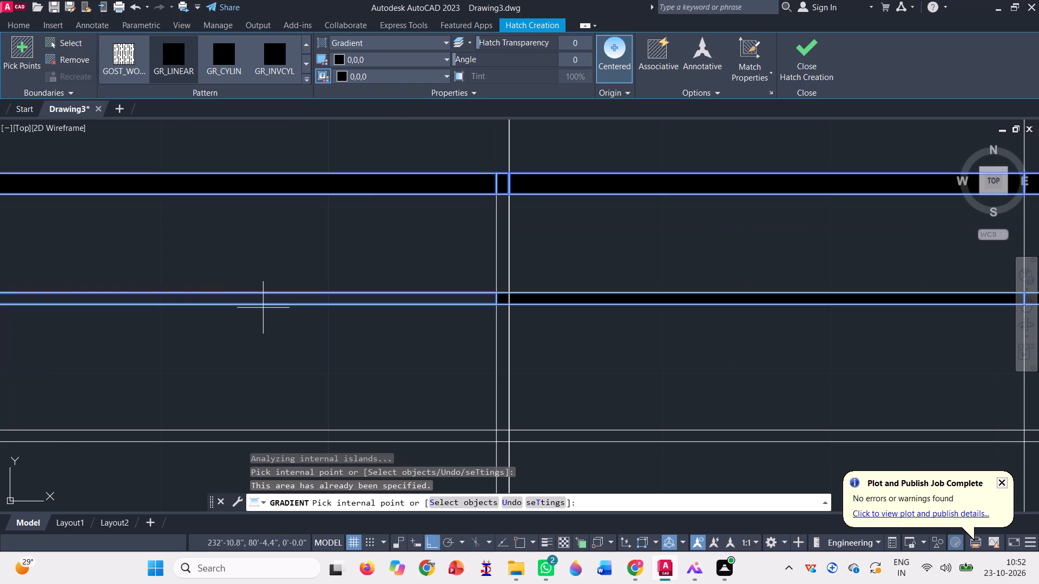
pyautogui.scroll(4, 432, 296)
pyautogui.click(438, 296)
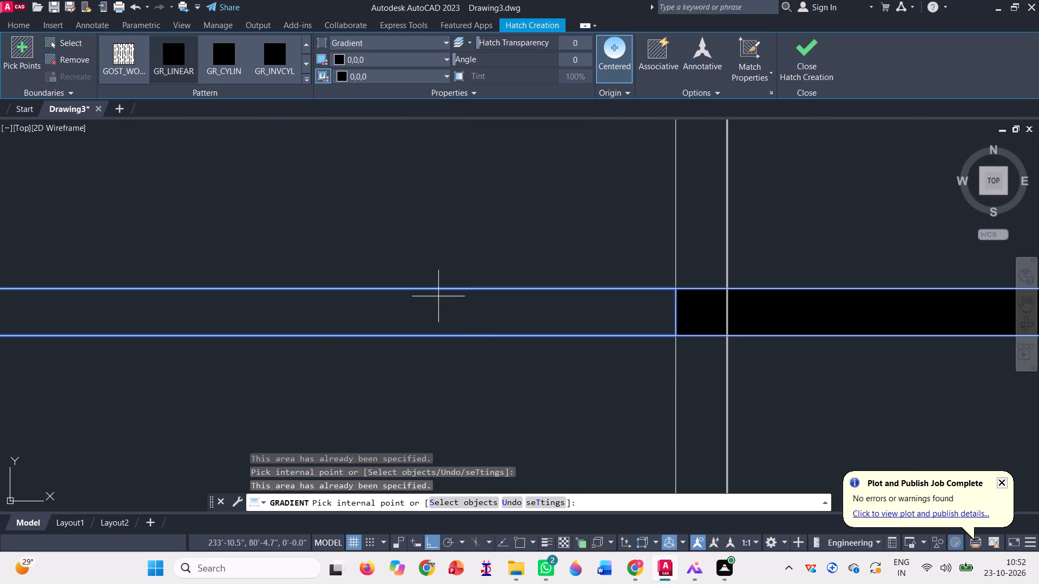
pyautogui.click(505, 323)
# Fill the third rail's crossing with the door's left frame and its stretch across the door's width with the black gradient.
pyautogui.scroll(-7, 502, 304)
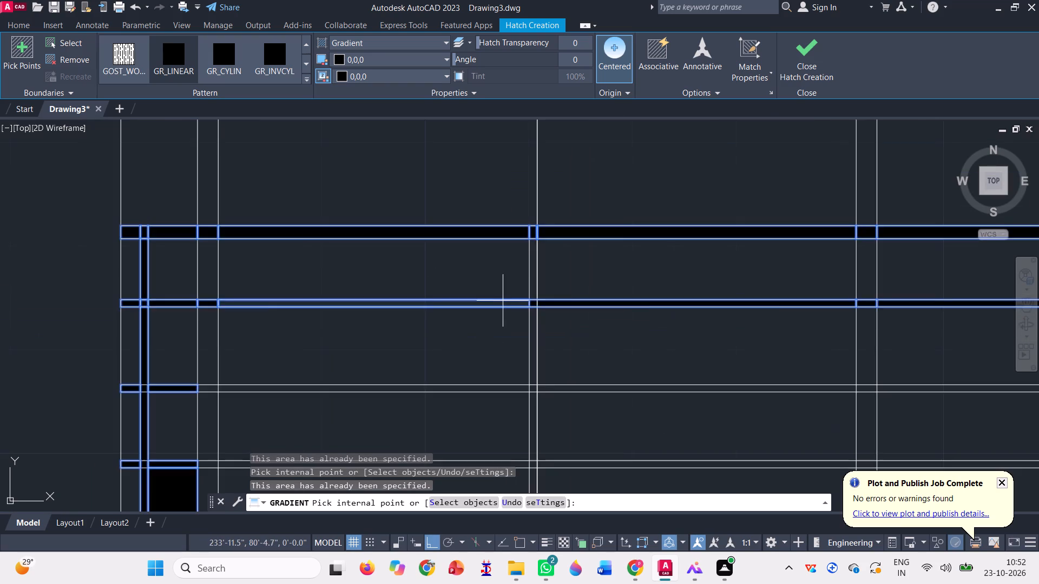
pyautogui.scroll(-2, 503, 291)
pyautogui.scroll(4, 293, 295)
pyautogui.scroll(-3, 375, 287)
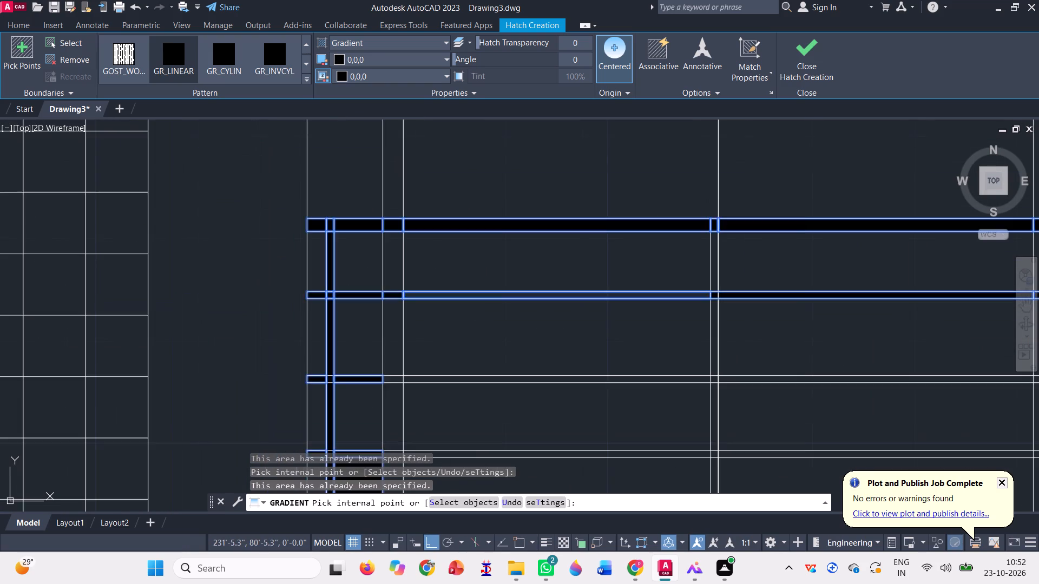
pyautogui.scroll(-2, 422, 257)
pyautogui.scroll(7, 412, 299)
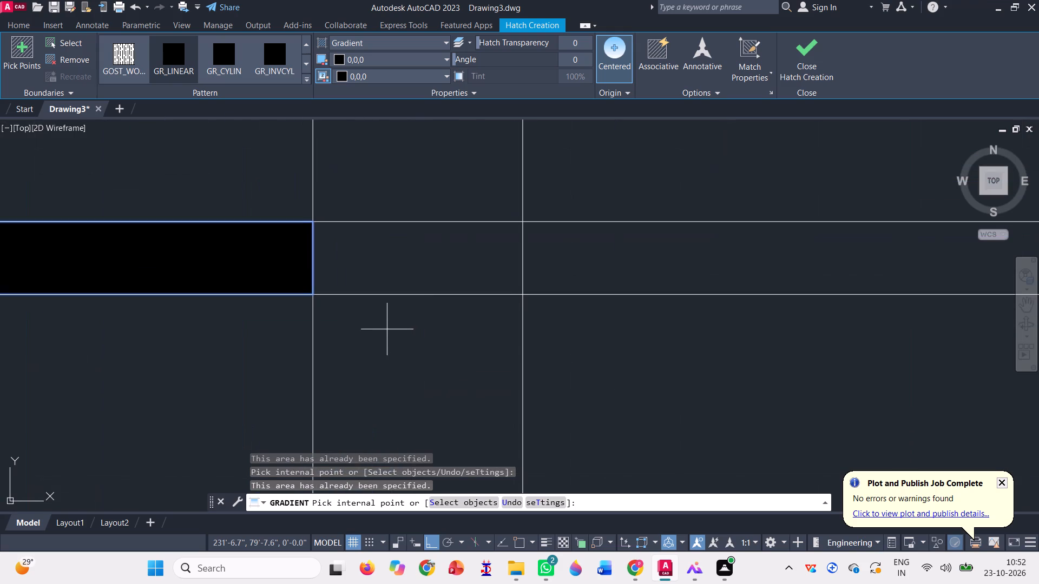
pyautogui.click(417, 273)
pyautogui.click(617, 272)
# Fill the door panel down to the third rail with the black gradient, picking inside the second rail beside the door's left frame.
pyautogui.scroll(-4, 444, 303)
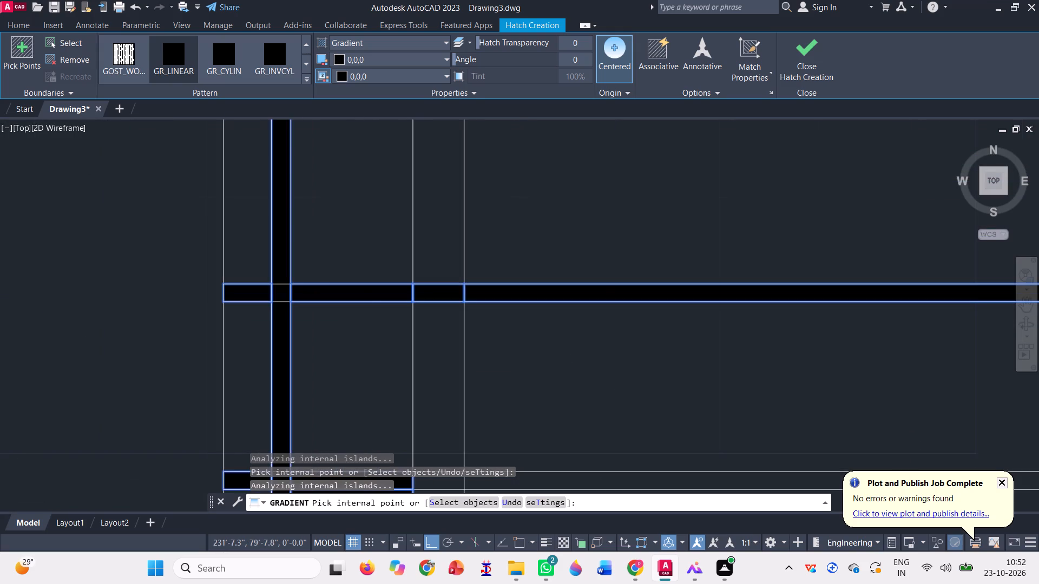
pyautogui.scroll(-2, 364, 316)
pyautogui.scroll(4, 455, 174)
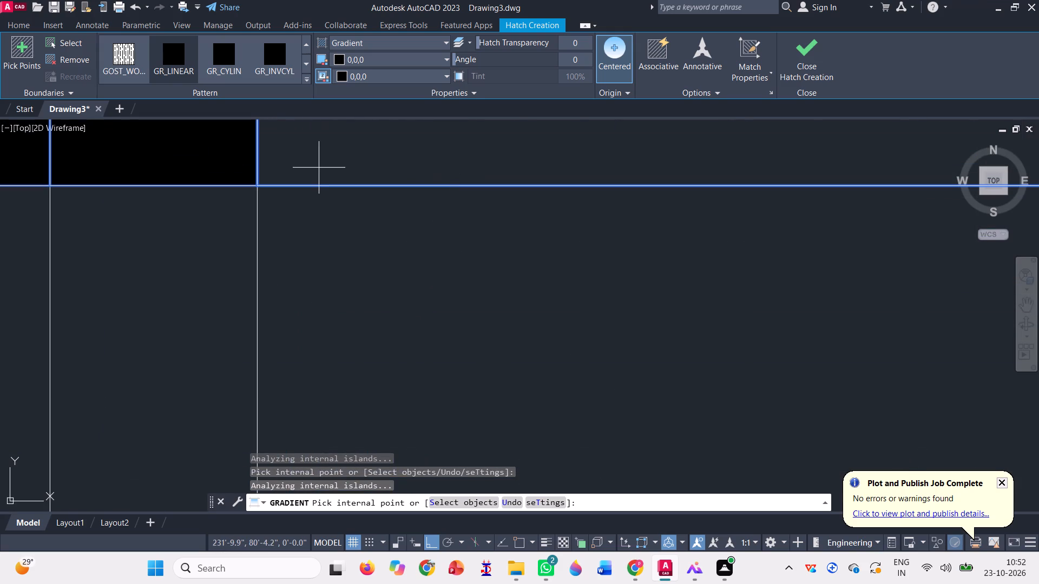
pyautogui.click(319, 168)
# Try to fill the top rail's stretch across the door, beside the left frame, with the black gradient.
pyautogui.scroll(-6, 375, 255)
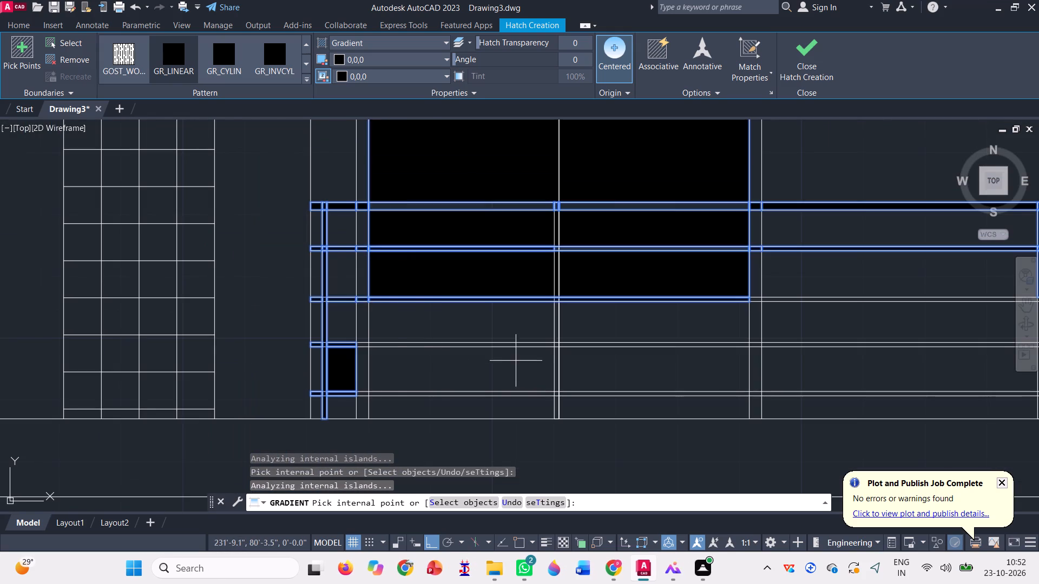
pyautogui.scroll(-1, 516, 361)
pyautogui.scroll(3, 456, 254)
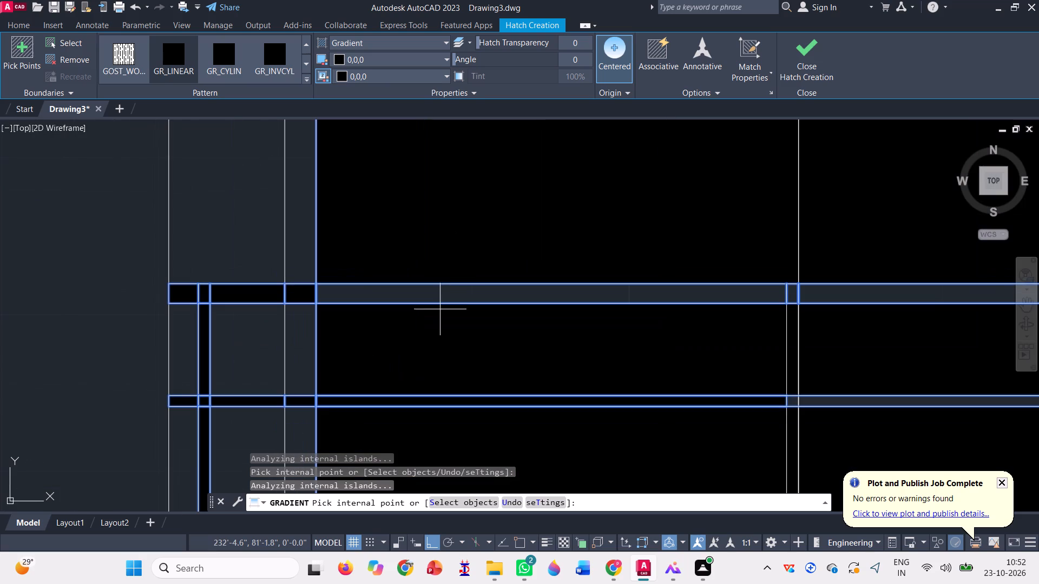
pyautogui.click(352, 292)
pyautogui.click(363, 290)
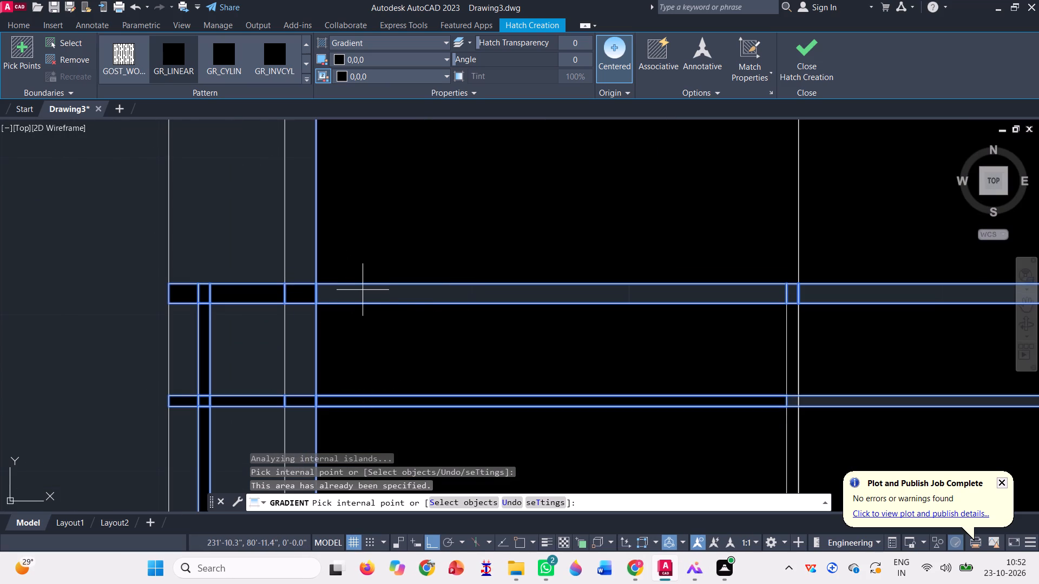
# Fill the fourth and bottom rails across the door's left frame and on to the middle post with the black gradient.
pyautogui.scroll(-4, 362, 298)
pyautogui.scroll(3, 374, 356)
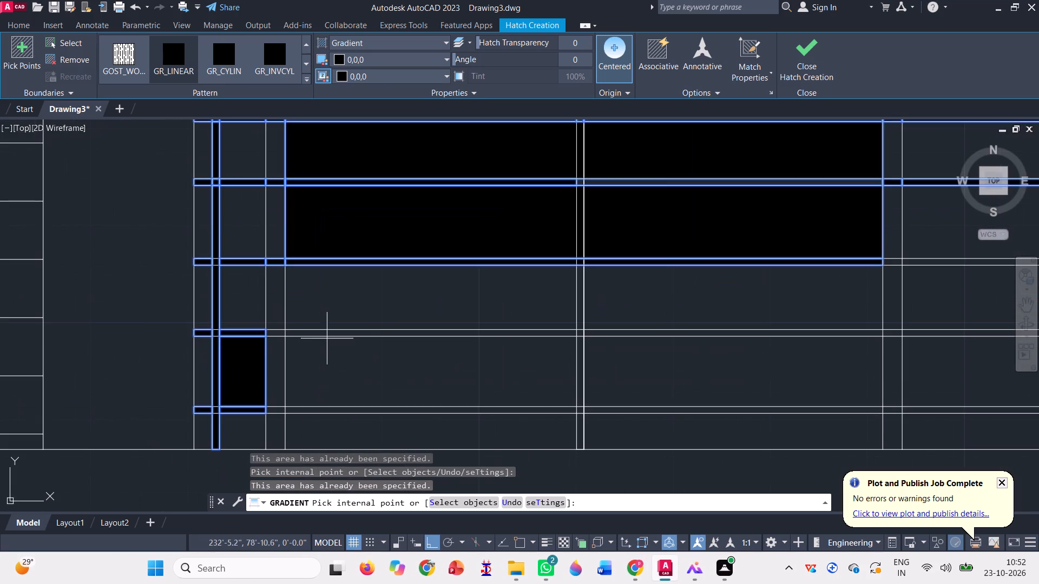
pyautogui.scroll(4, 323, 337)
pyautogui.click(40, 313)
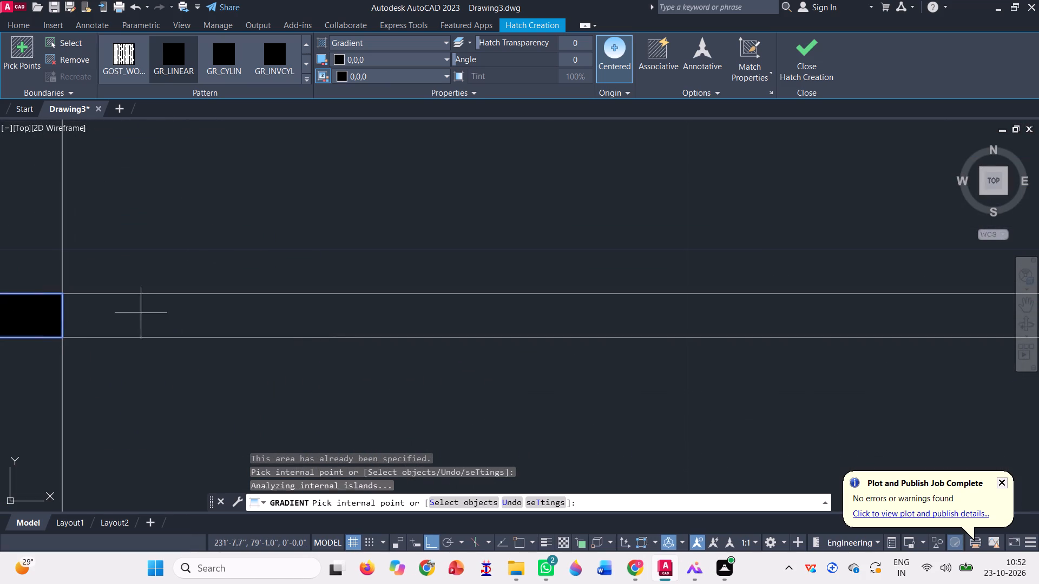
pyautogui.click(168, 313)
pyautogui.scroll(-3, 346, 287)
pyautogui.scroll(-2, 396, 288)
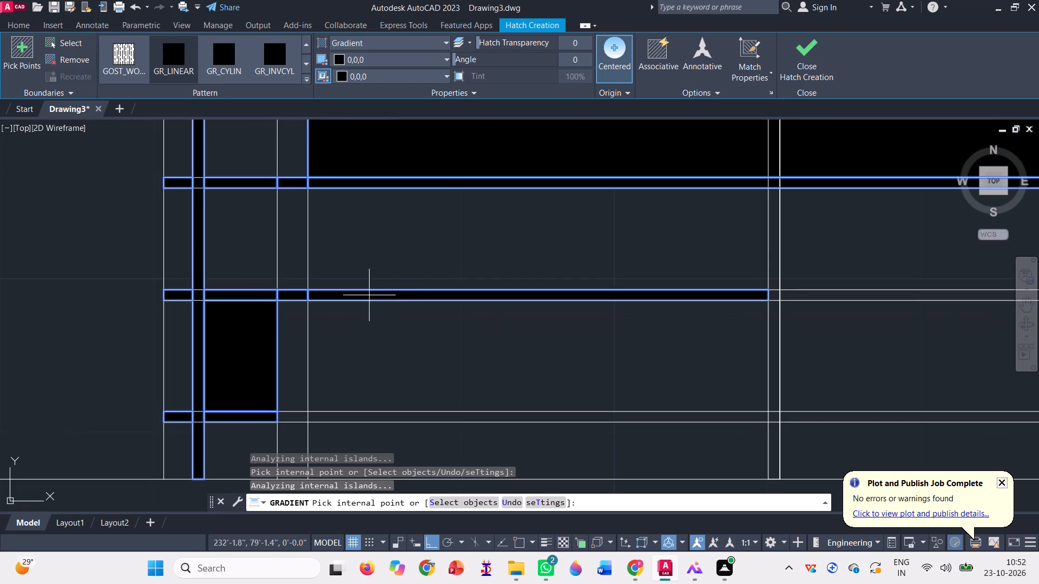
pyautogui.scroll(3, 292, 452)
pyautogui.click(272, 309)
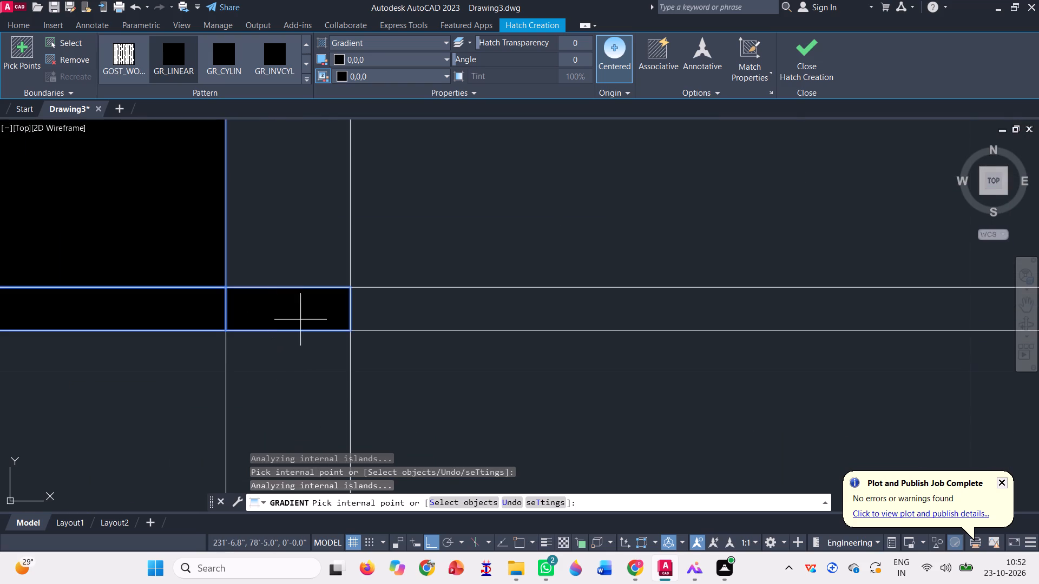
pyautogui.click(517, 314)
# Fill the fourth and bottom rails across the middle post and on to the door's right frame with the black gradient.
pyautogui.scroll(-5, 443, 357)
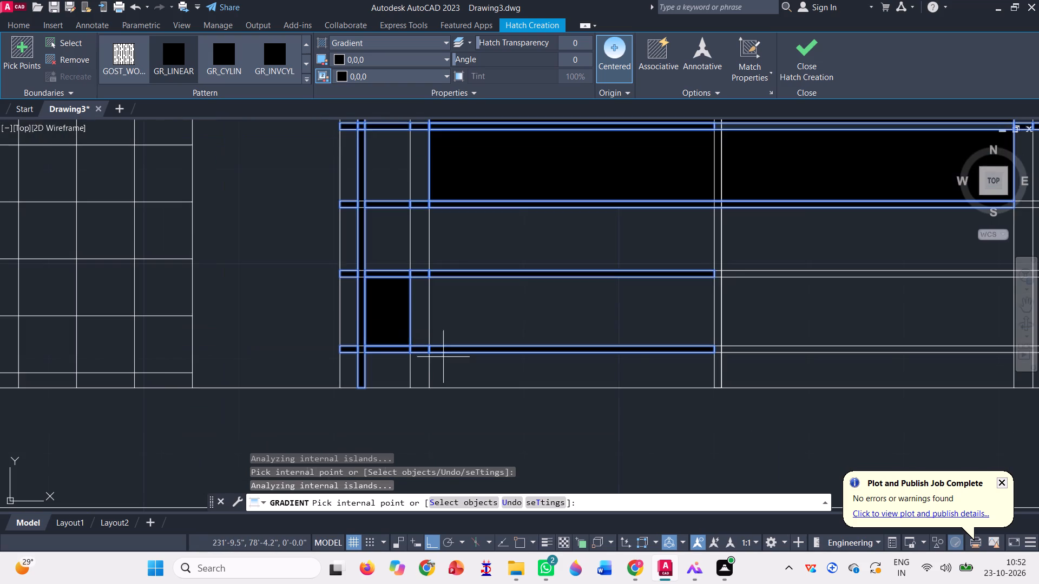
pyautogui.scroll(-2, 405, 373)
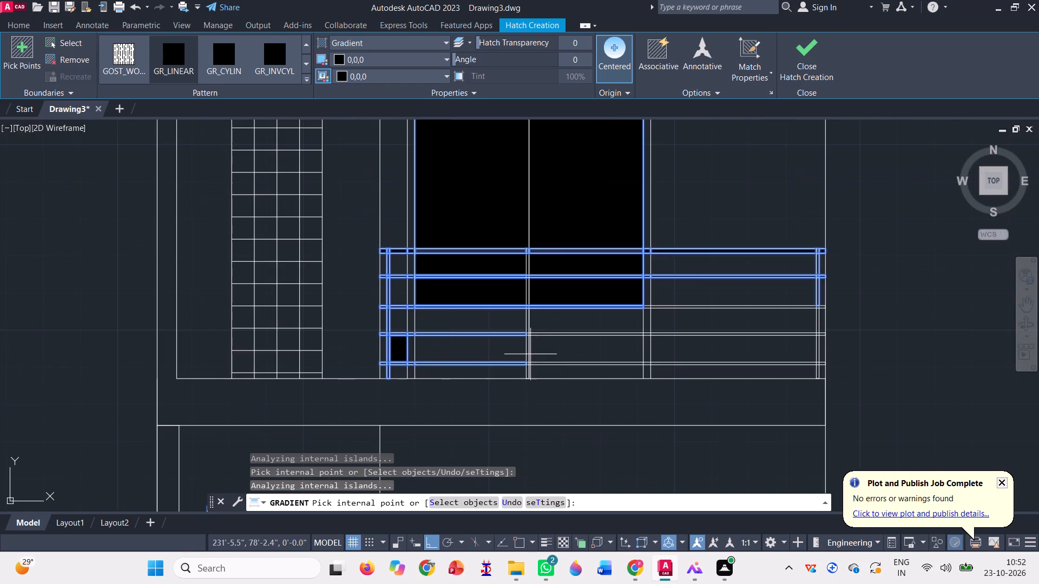
pyautogui.scroll(3, 585, 335)
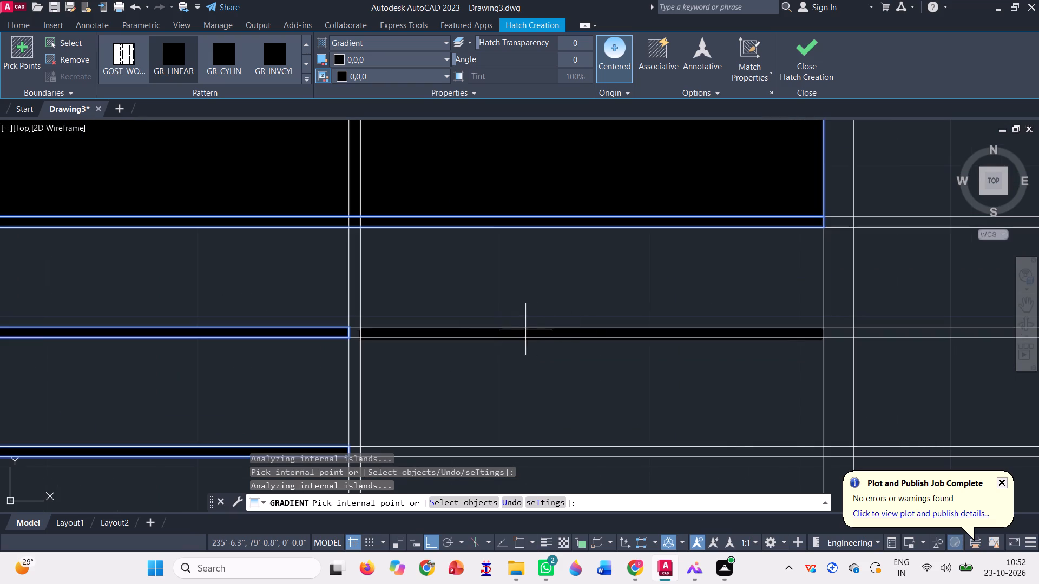
pyautogui.scroll(3, 358, 327)
pyautogui.click(330, 349)
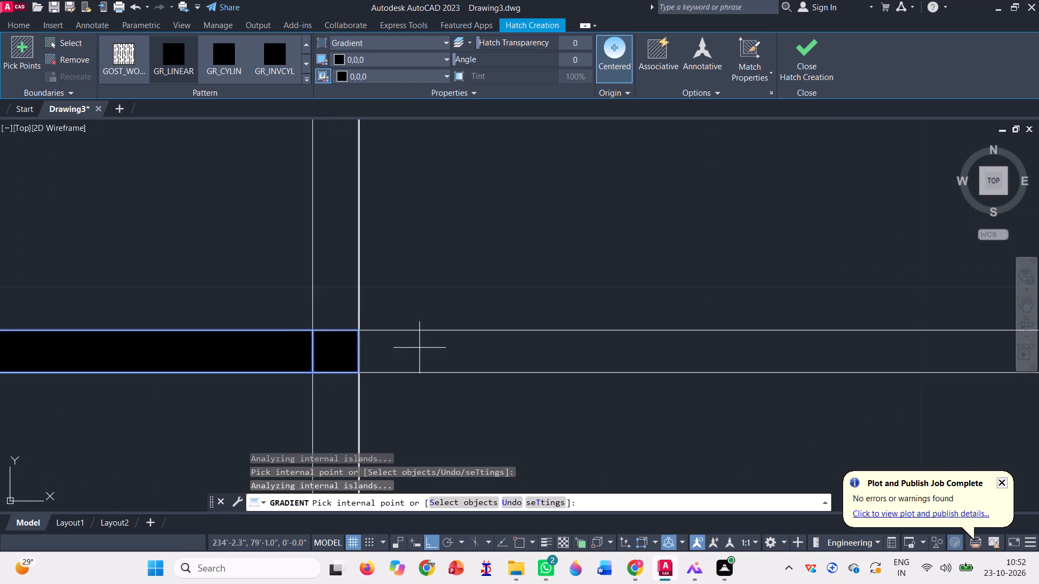
pyautogui.click(436, 347)
pyautogui.scroll(-5, 422, 298)
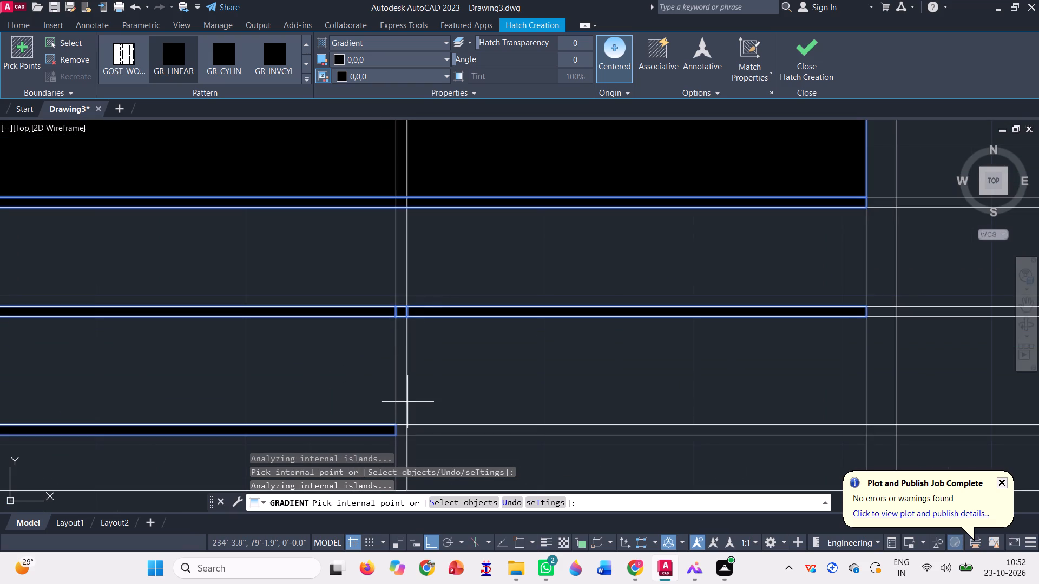
pyautogui.scroll(3, 401, 430)
pyautogui.click(401, 430)
pyautogui.click(460, 437)
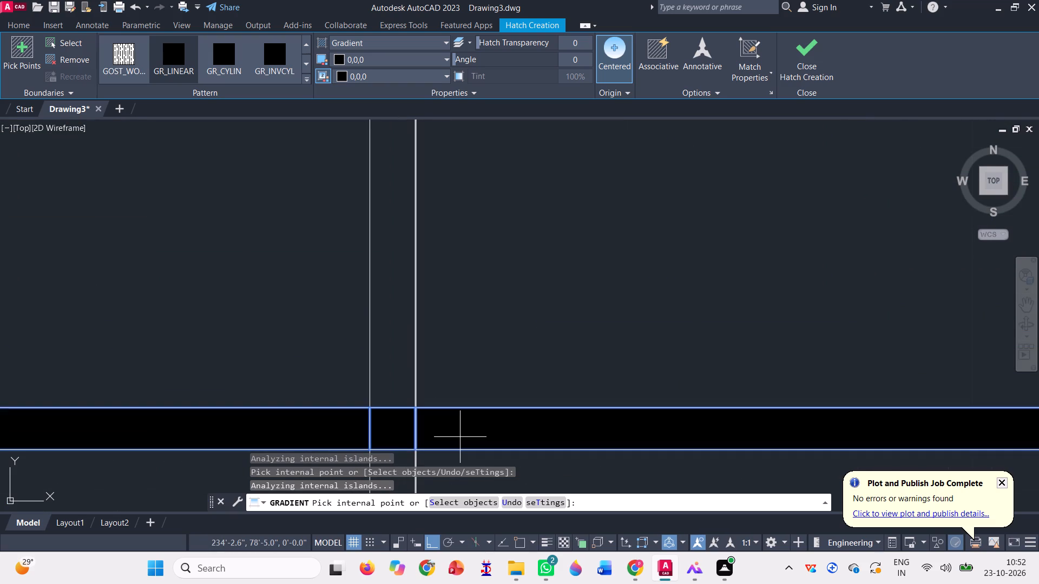
# Fill the crossings of the third, fourth and bottom rails with the door's right frame with the black gradient.
pyautogui.scroll(-5, 363, 397)
pyautogui.scroll(4, 550, 301)
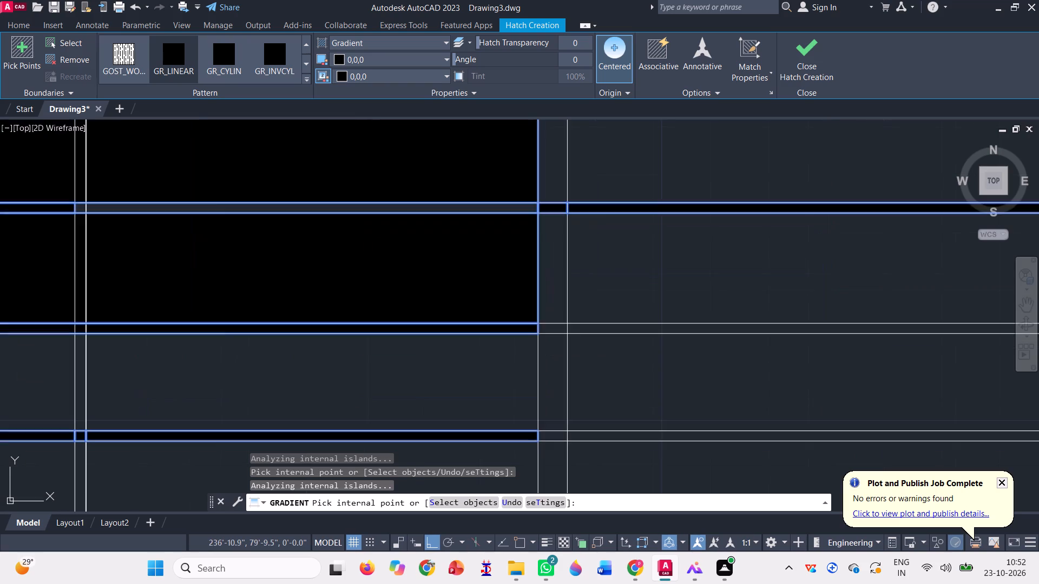
pyautogui.scroll(3, 545, 326)
pyautogui.click(545, 329)
pyautogui.scroll(-3, 537, 293)
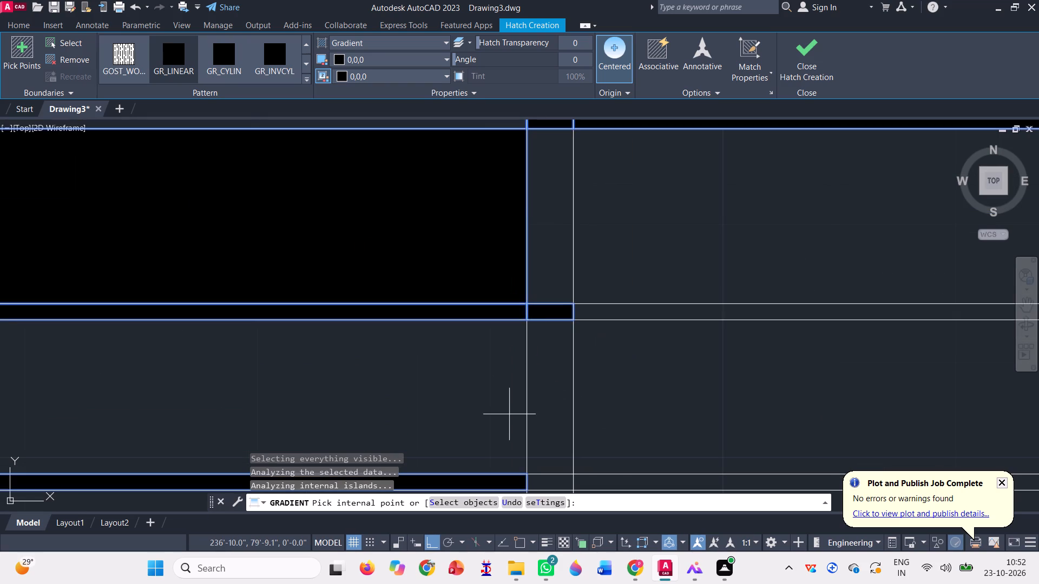
pyautogui.scroll(-2, 527, 340)
pyautogui.scroll(3, 523, 420)
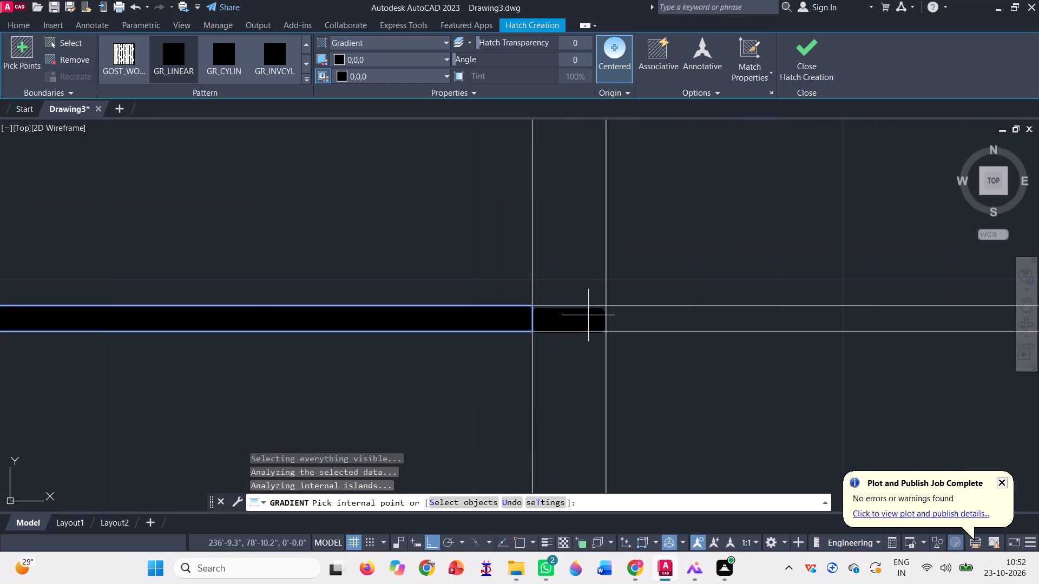
pyautogui.click(588, 315)
pyautogui.scroll(-4, 576, 278)
pyautogui.scroll(3, 557, 371)
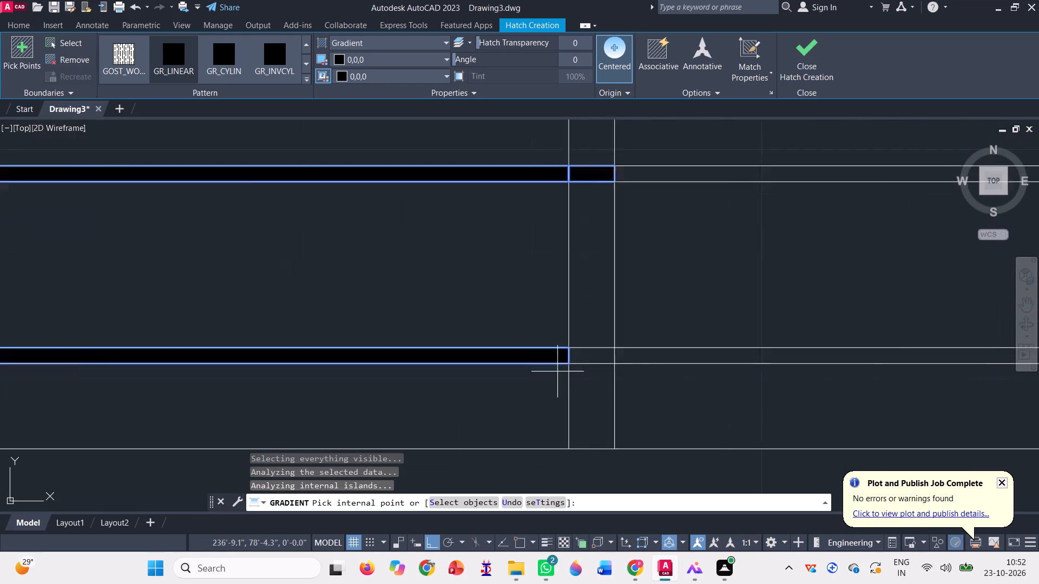
pyautogui.click(590, 348)
# Fill the bottom, fourth and third rails from the door's right frame to their right ends with the black gradient.
pyautogui.scroll(-2, 452, 365)
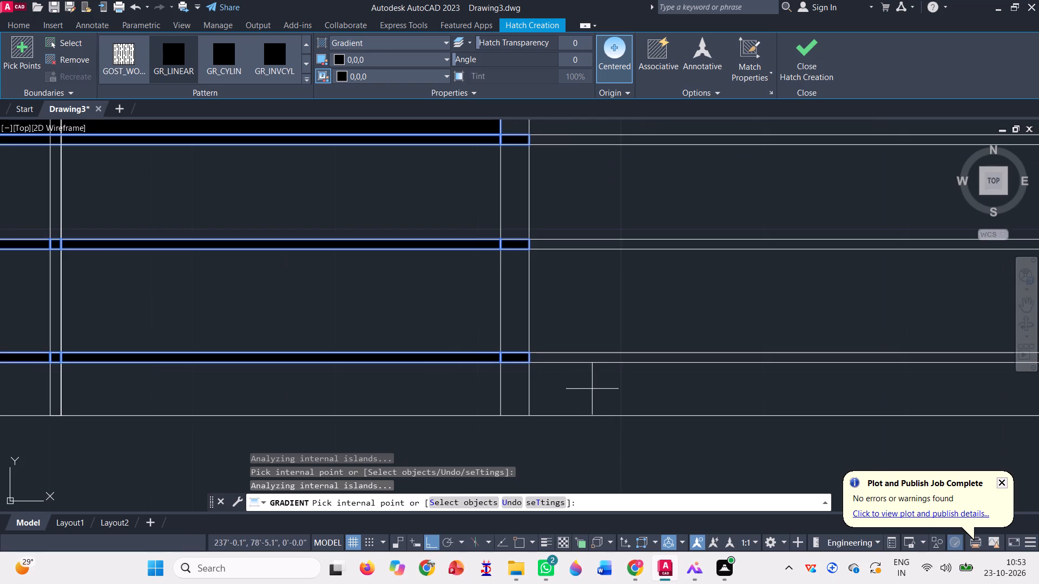
pyautogui.scroll(2, 594, 355)
pyautogui.click(586, 357)
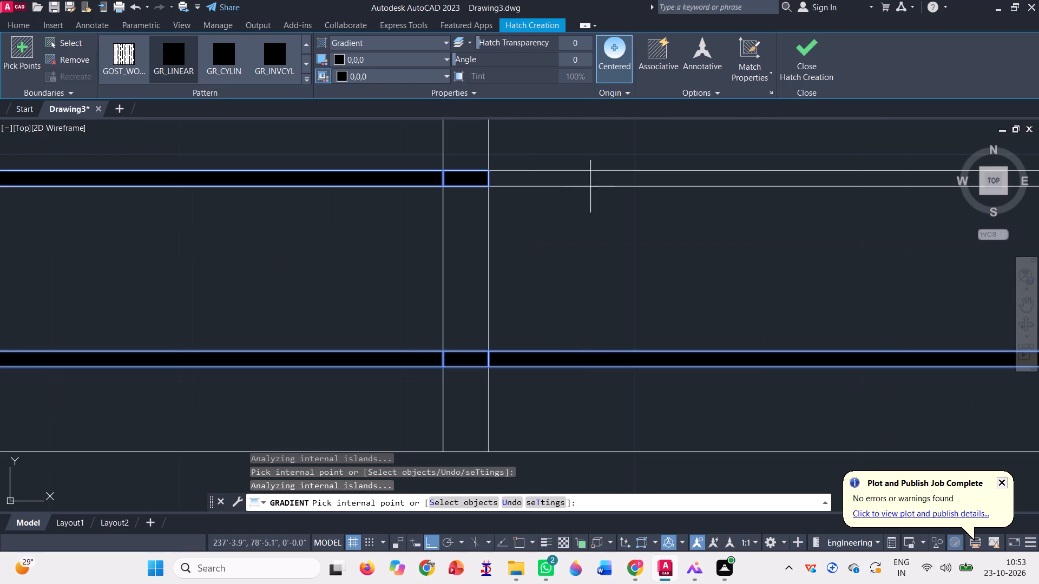
pyautogui.click(577, 178)
pyautogui.scroll(-2, 534, 376)
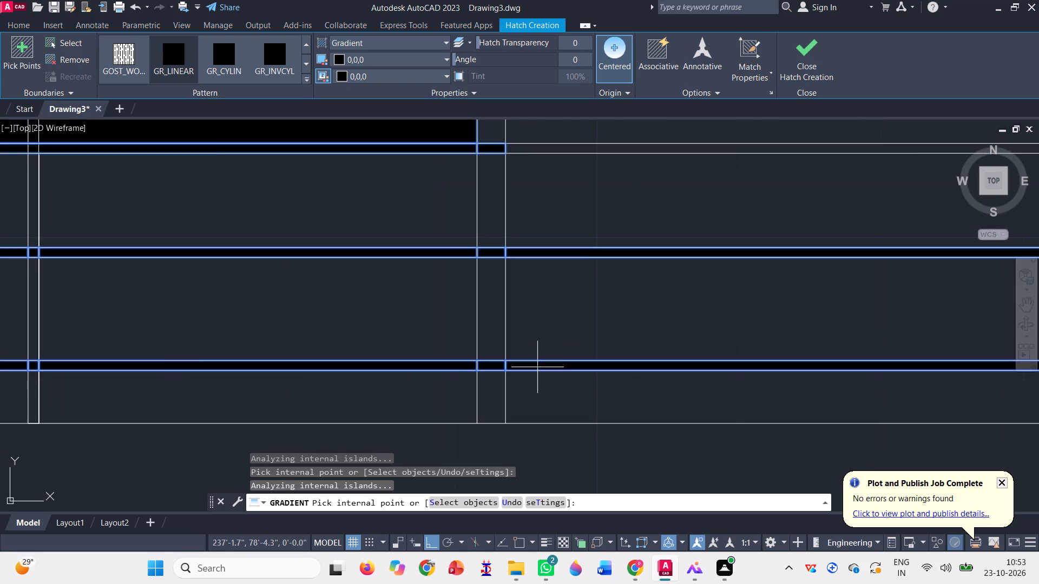
pyautogui.scroll(-2, 537, 366)
pyautogui.scroll(3, 634, 230)
pyautogui.click(614, 234)
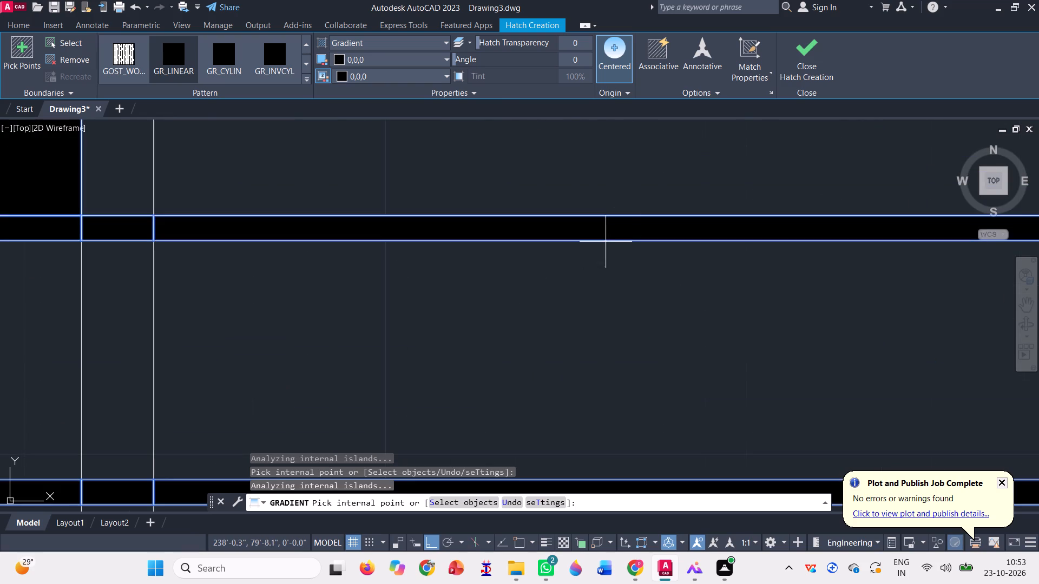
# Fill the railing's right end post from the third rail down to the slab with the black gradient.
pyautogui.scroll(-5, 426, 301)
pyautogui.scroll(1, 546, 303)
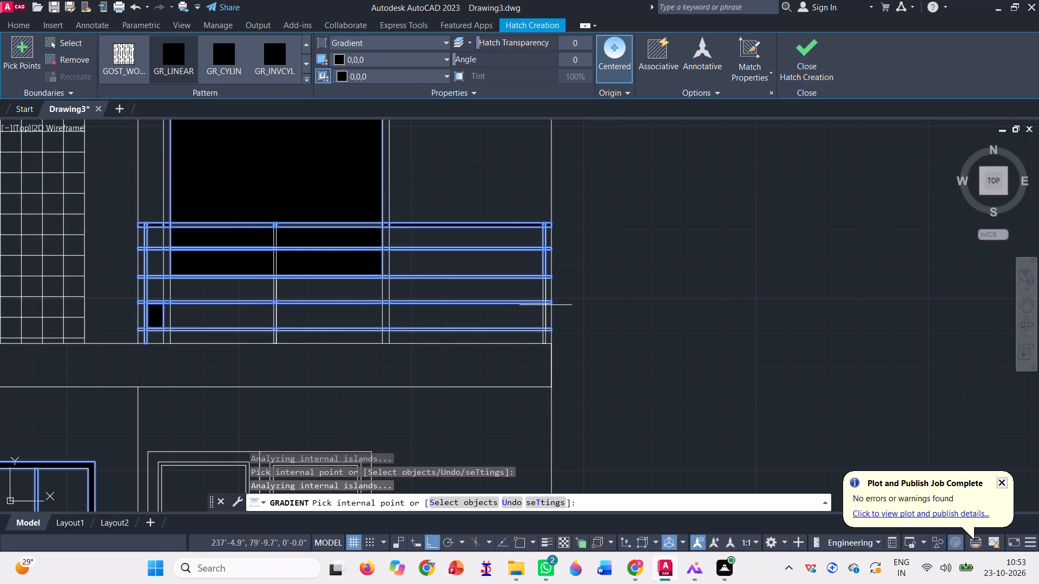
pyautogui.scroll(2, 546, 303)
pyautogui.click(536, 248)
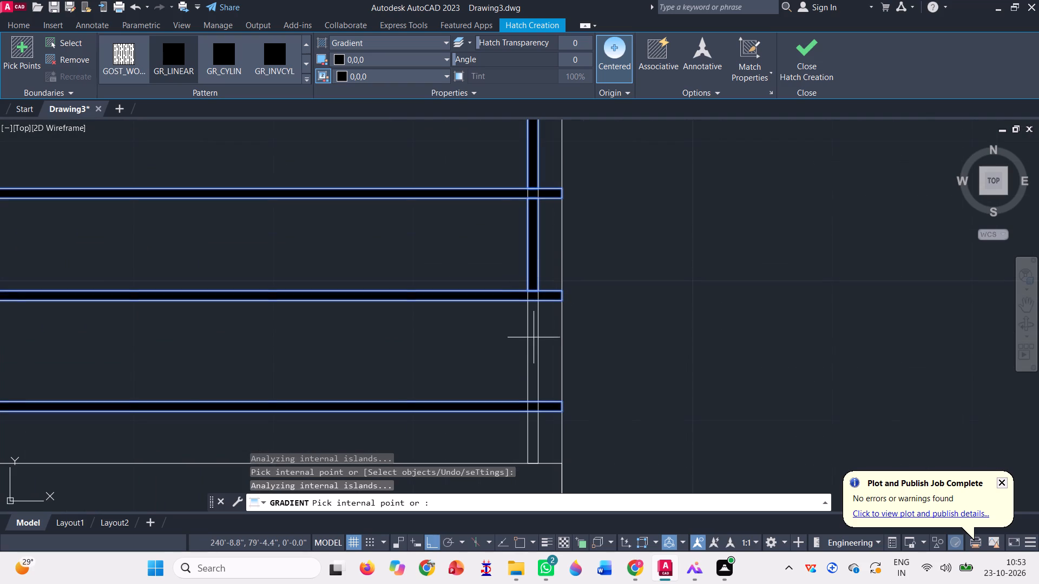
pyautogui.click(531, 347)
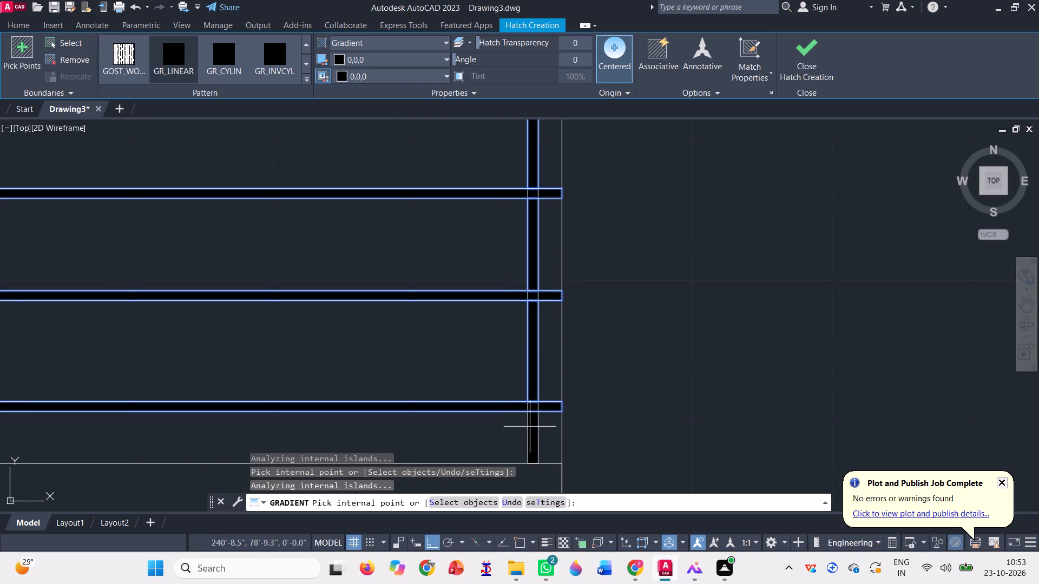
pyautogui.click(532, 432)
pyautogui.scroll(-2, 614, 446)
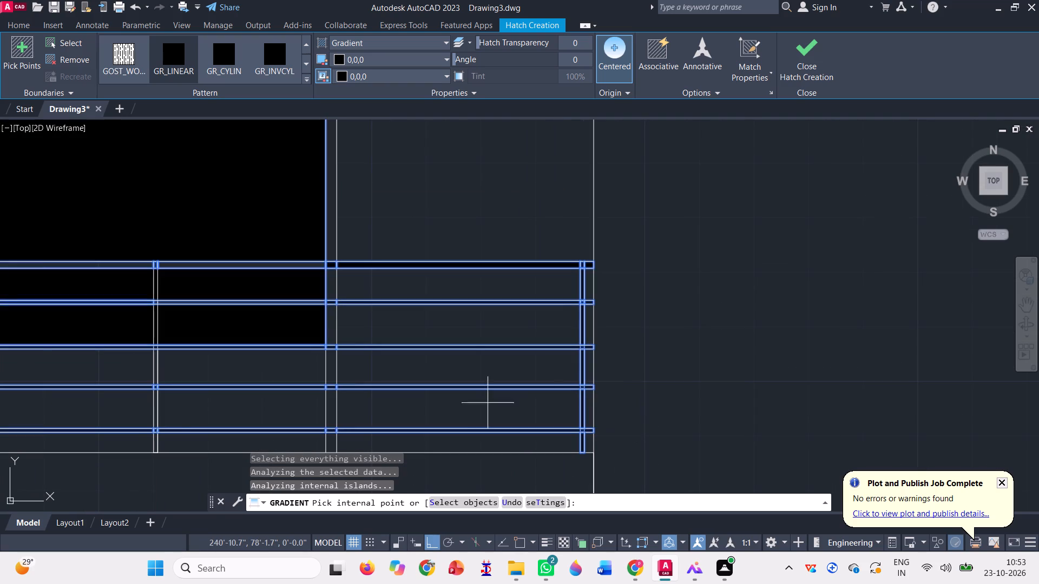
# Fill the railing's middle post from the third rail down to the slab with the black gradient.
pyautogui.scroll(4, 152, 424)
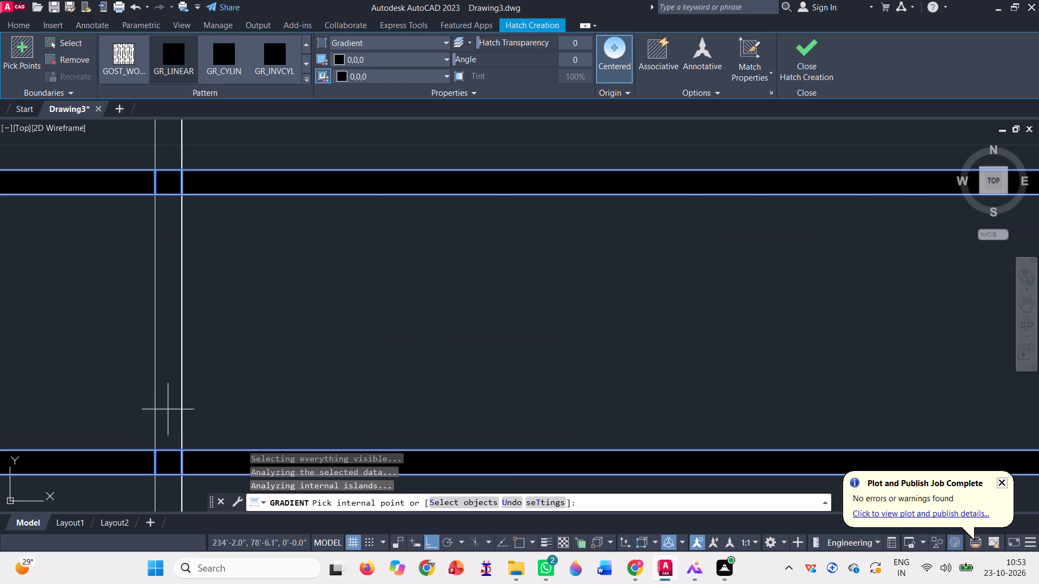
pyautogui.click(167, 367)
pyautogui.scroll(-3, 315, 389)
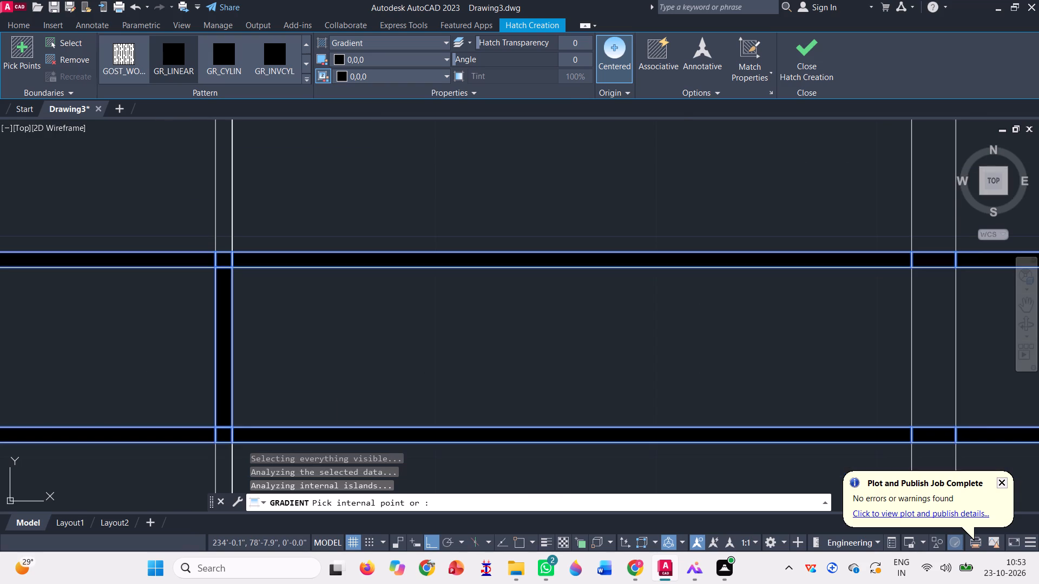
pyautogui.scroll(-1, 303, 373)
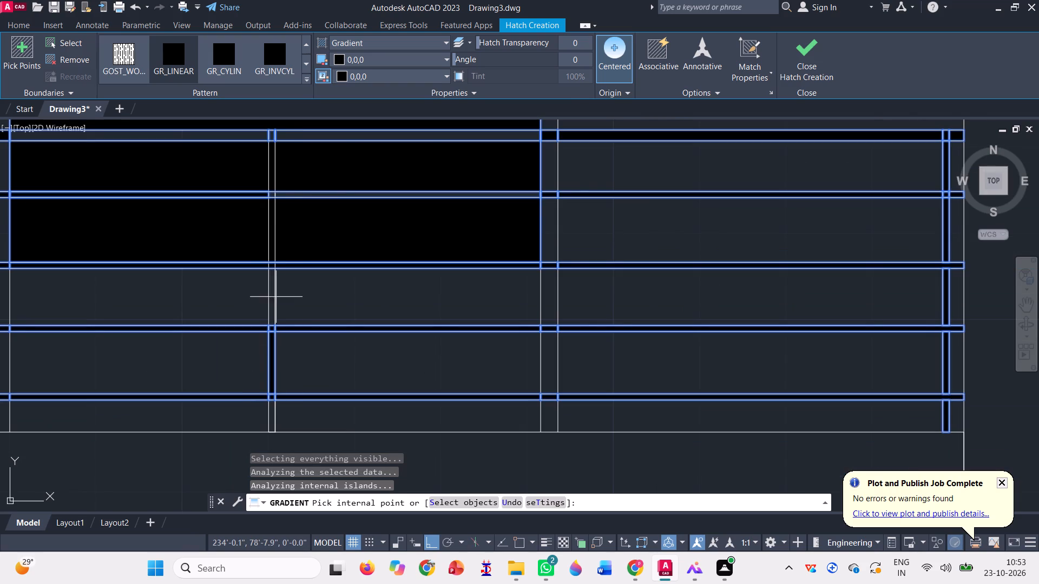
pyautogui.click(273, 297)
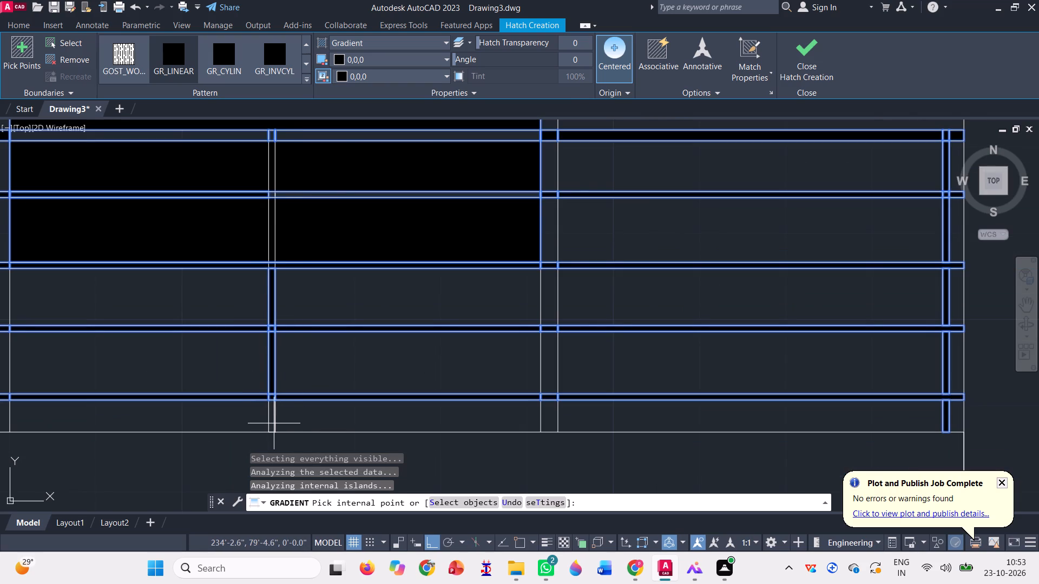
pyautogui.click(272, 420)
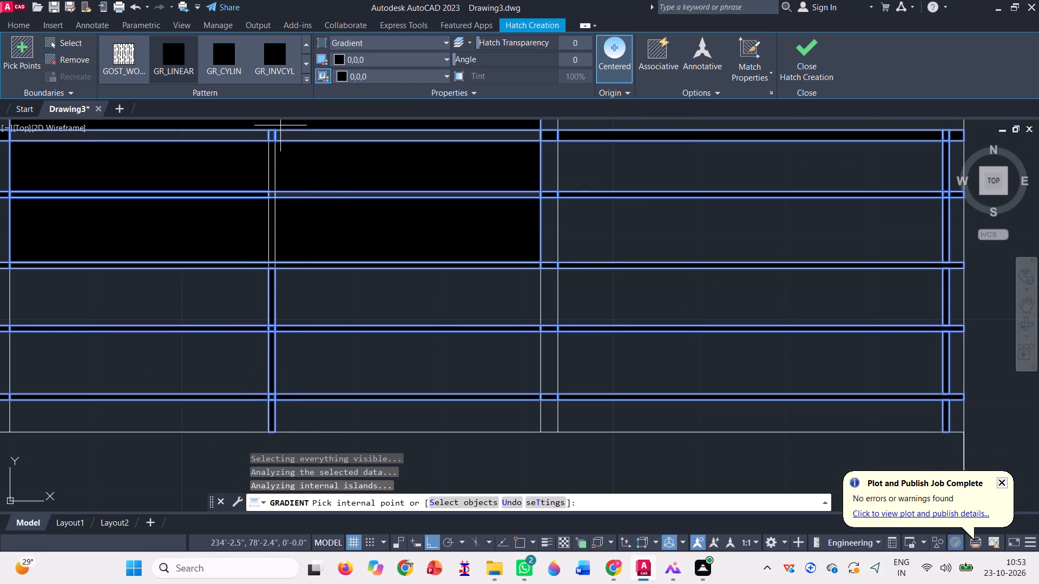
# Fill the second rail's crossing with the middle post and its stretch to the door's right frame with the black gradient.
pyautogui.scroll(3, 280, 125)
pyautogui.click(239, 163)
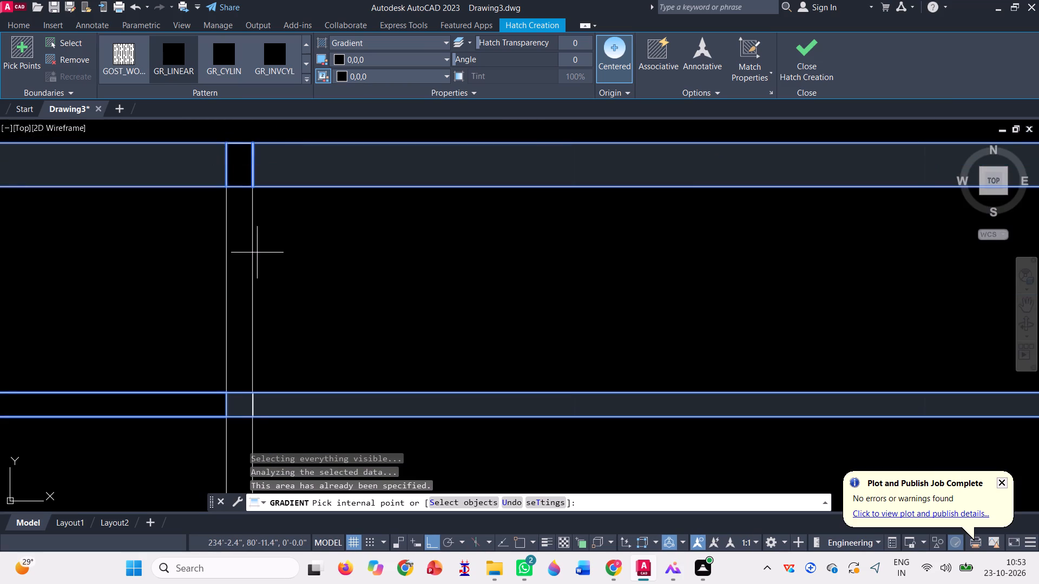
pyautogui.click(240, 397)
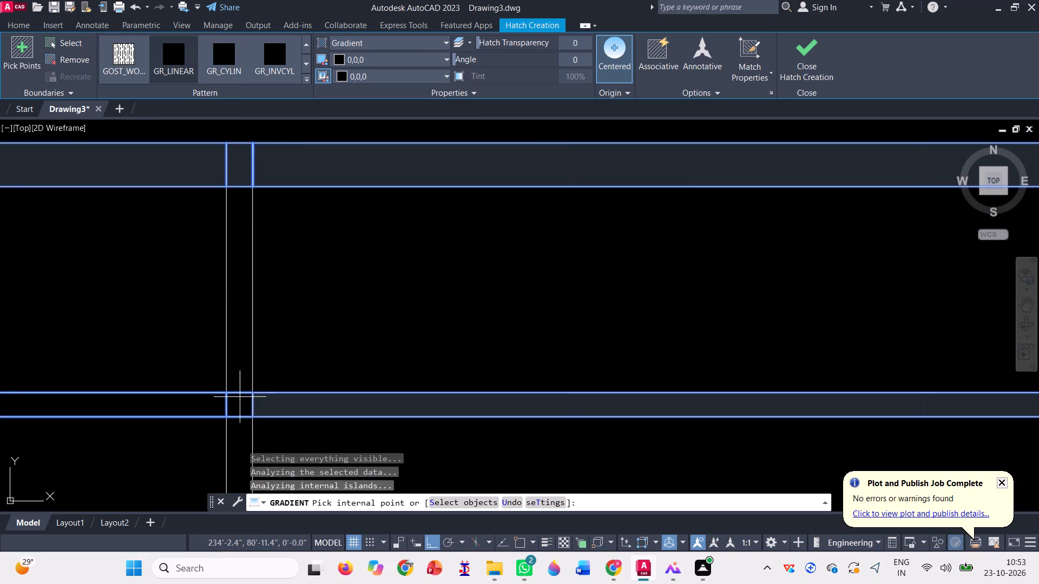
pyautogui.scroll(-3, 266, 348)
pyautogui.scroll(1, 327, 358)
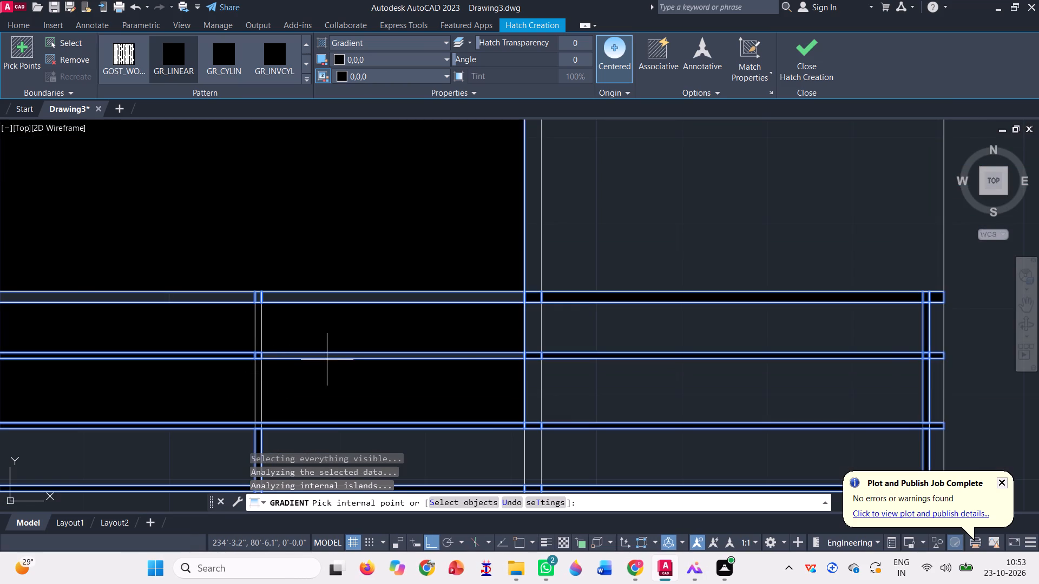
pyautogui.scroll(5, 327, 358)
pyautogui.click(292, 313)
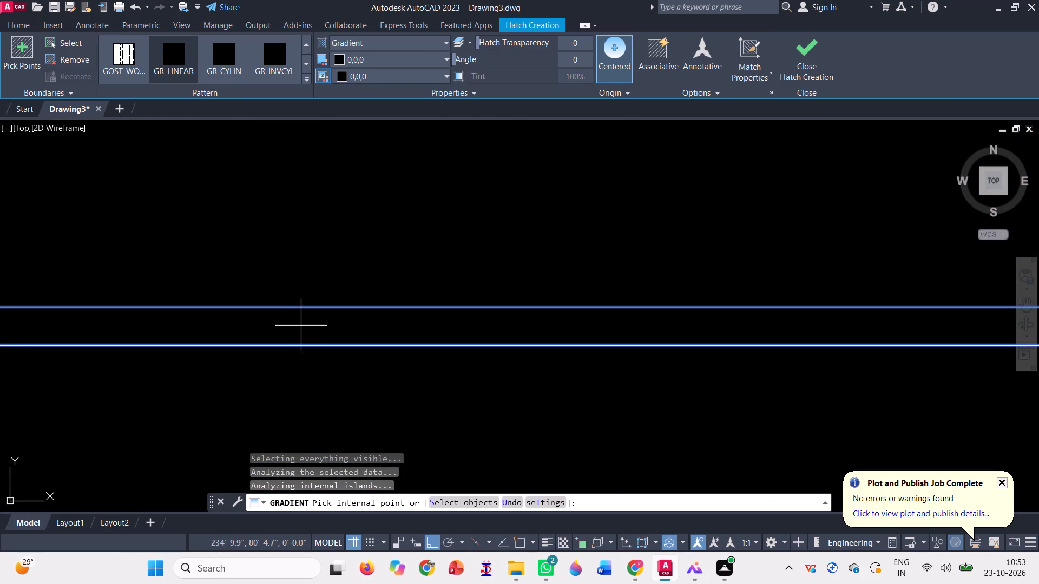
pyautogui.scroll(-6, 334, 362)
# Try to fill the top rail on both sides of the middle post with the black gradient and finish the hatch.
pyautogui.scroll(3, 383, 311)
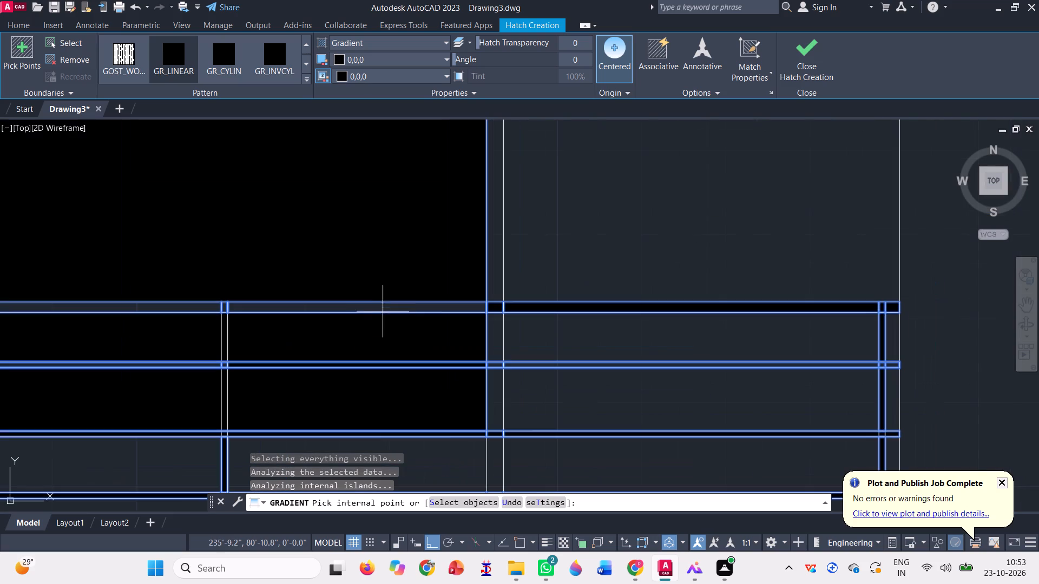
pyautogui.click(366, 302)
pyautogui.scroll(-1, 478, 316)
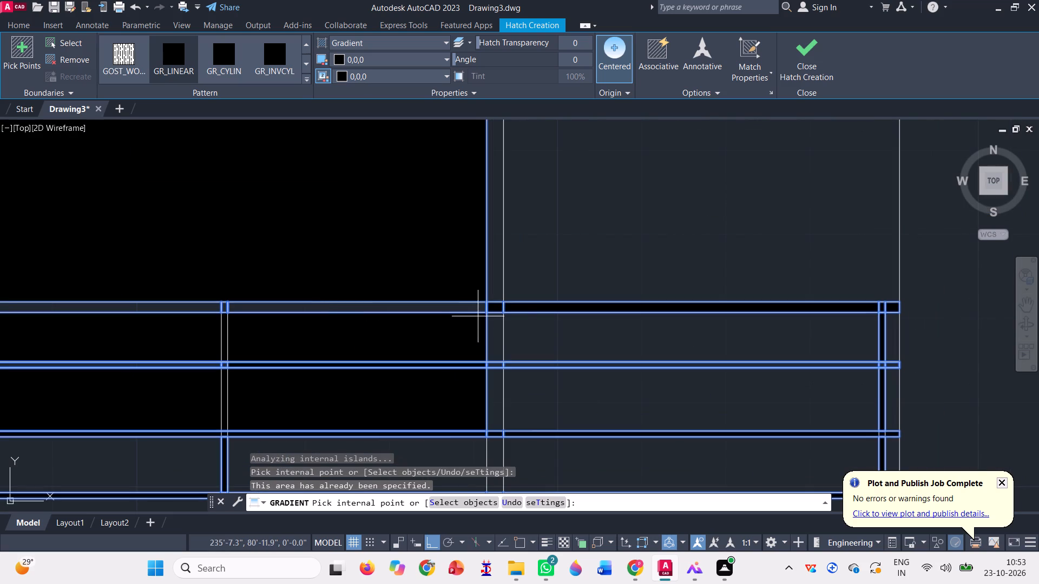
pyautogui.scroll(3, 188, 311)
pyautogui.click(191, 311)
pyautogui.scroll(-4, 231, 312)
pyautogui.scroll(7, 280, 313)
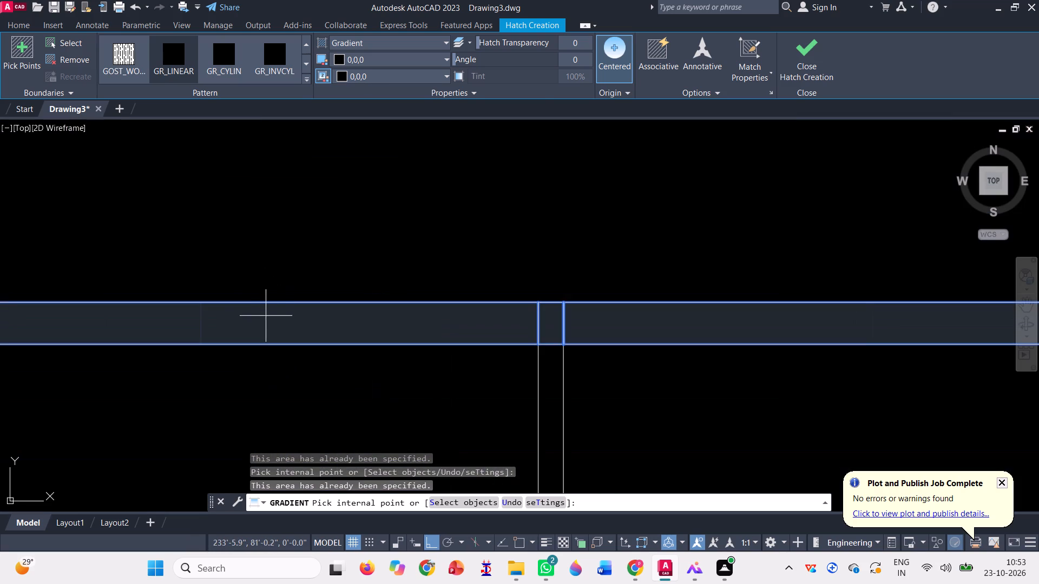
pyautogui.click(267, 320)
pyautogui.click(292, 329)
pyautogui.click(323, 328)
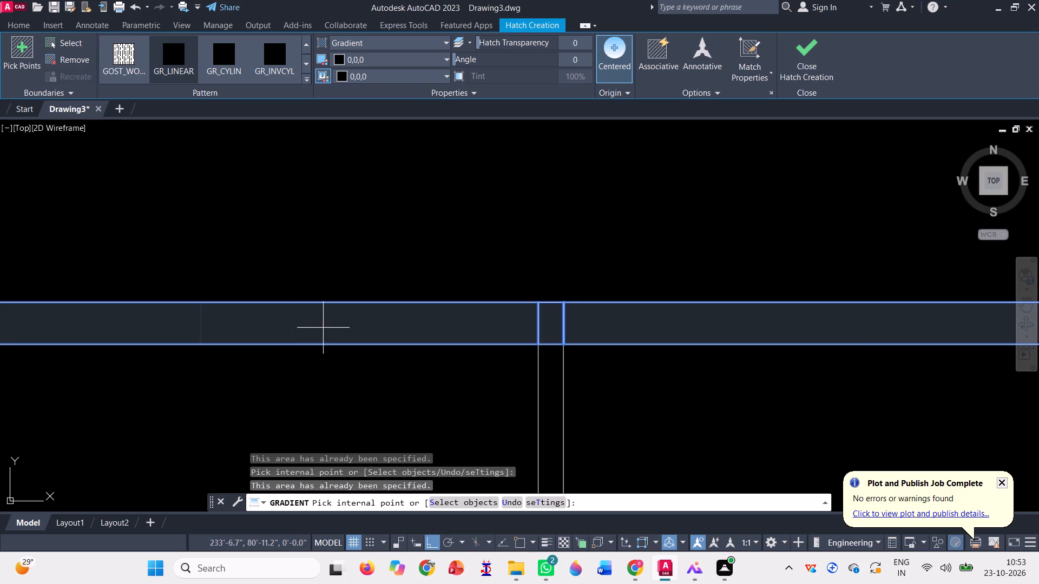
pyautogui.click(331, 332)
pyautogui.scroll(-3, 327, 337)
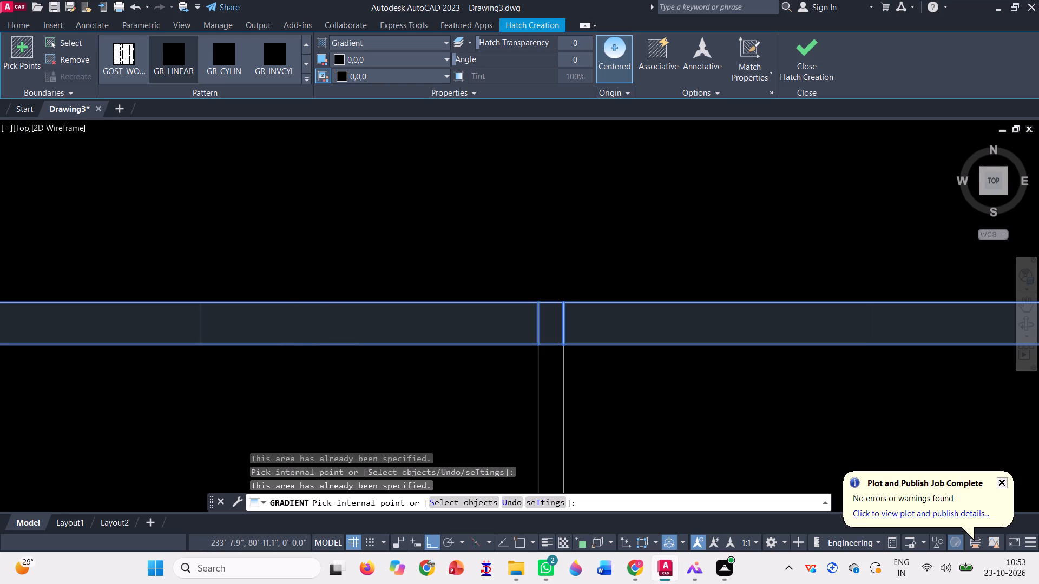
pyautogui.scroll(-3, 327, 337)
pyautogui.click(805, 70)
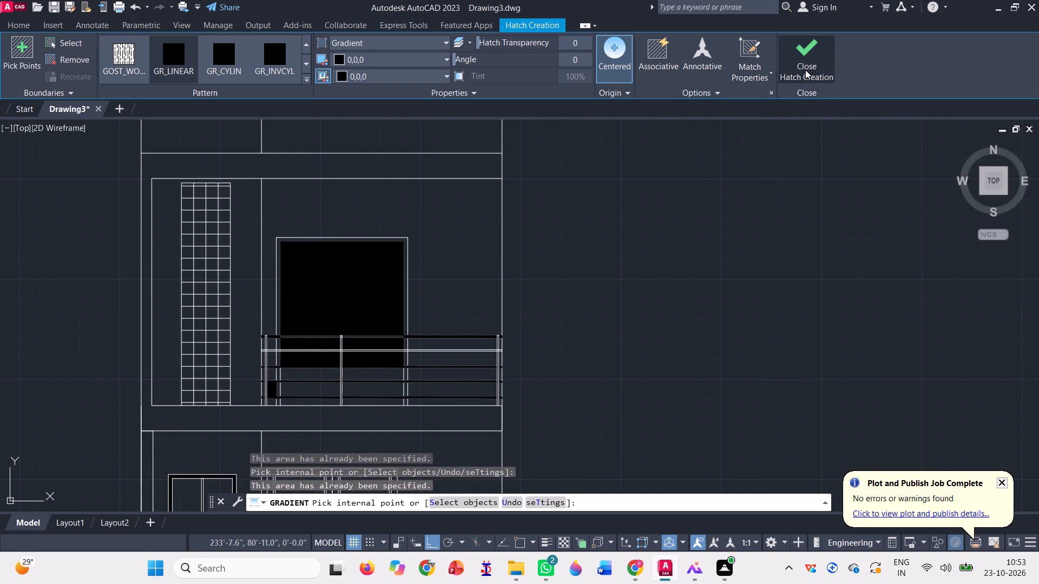
# Delete the combined black gradient hatch covering the upper door, balcony railing, ground-floor window frame and door handle.
pyautogui.scroll(2, 326, 291)
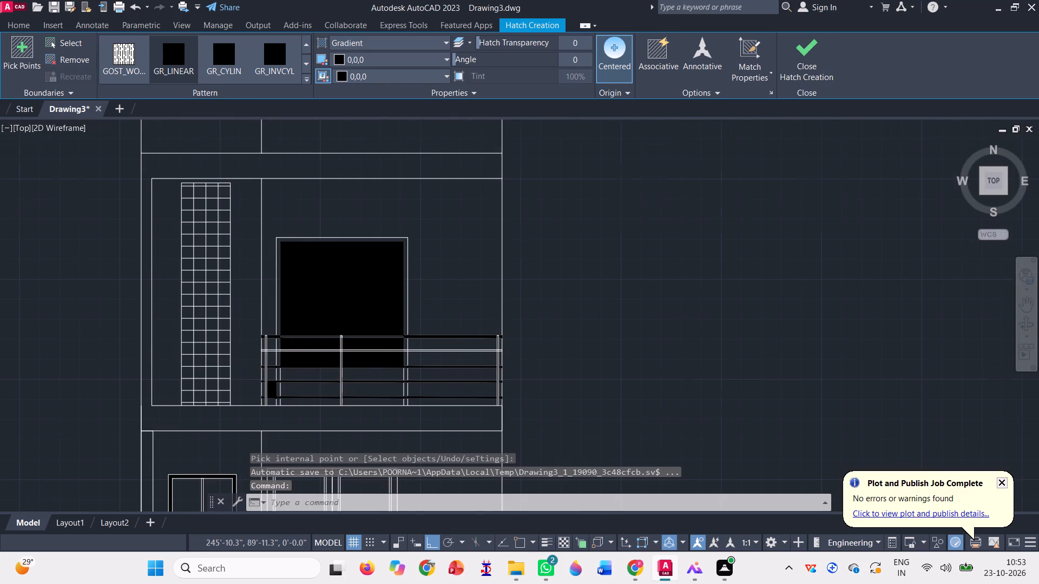
pyautogui.click(301, 275)
pyautogui.scroll(-2, 383, 269)
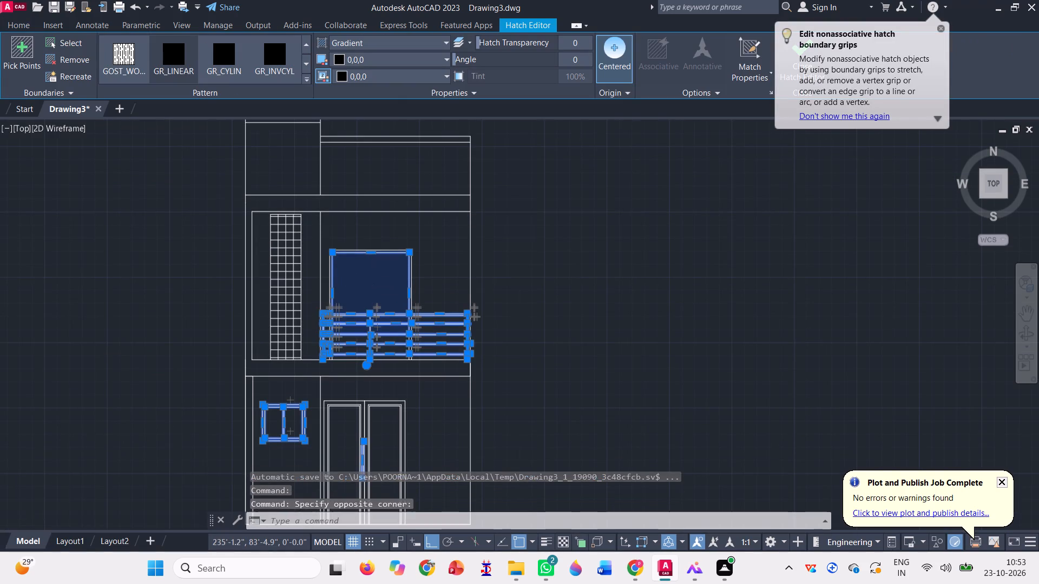
pyautogui.press('Escape')
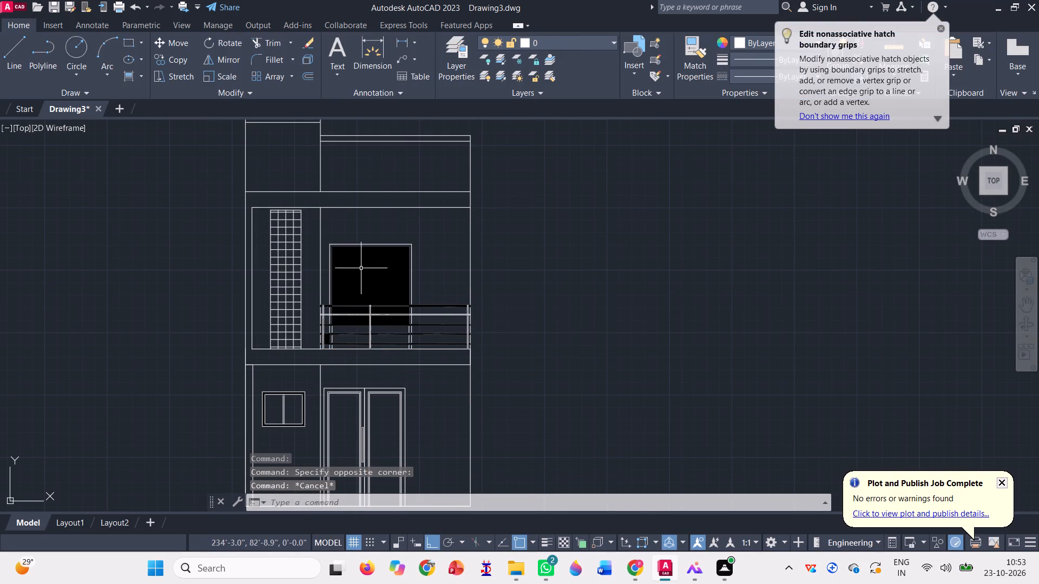
pyautogui.scroll(3, 358, 272)
pyautogui.click(356, 271)
pyautogui.press('Escape')
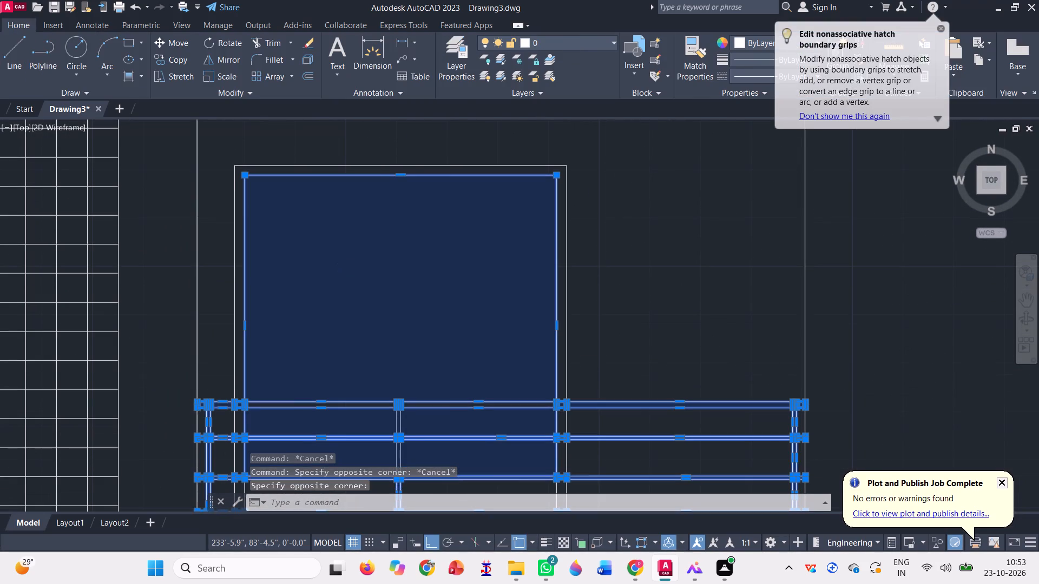
pyautogui.click(262, 192)
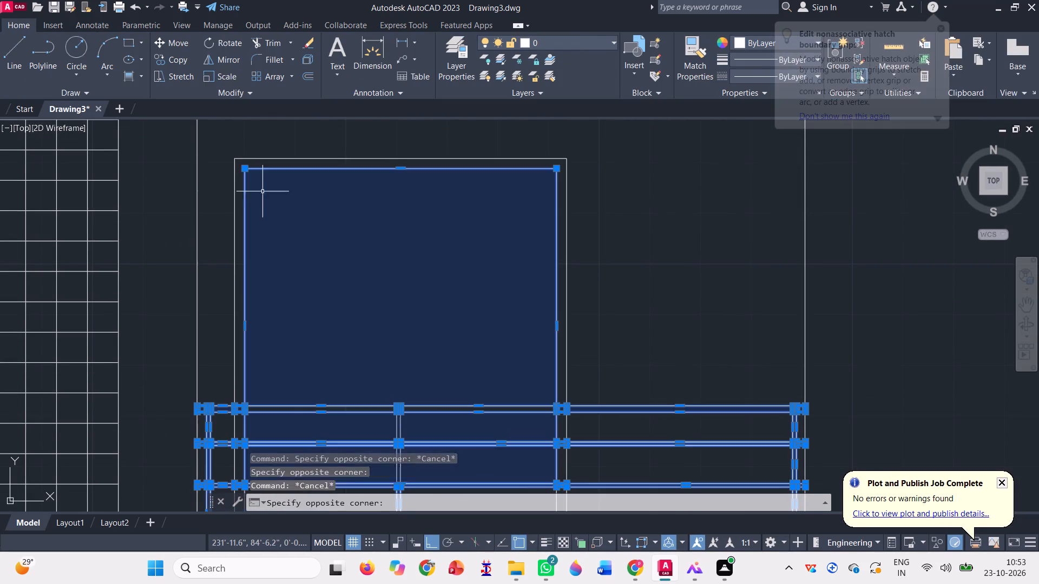
pyautogui.scroll(-2, 334, 254)
pyautogui.press('Delete')
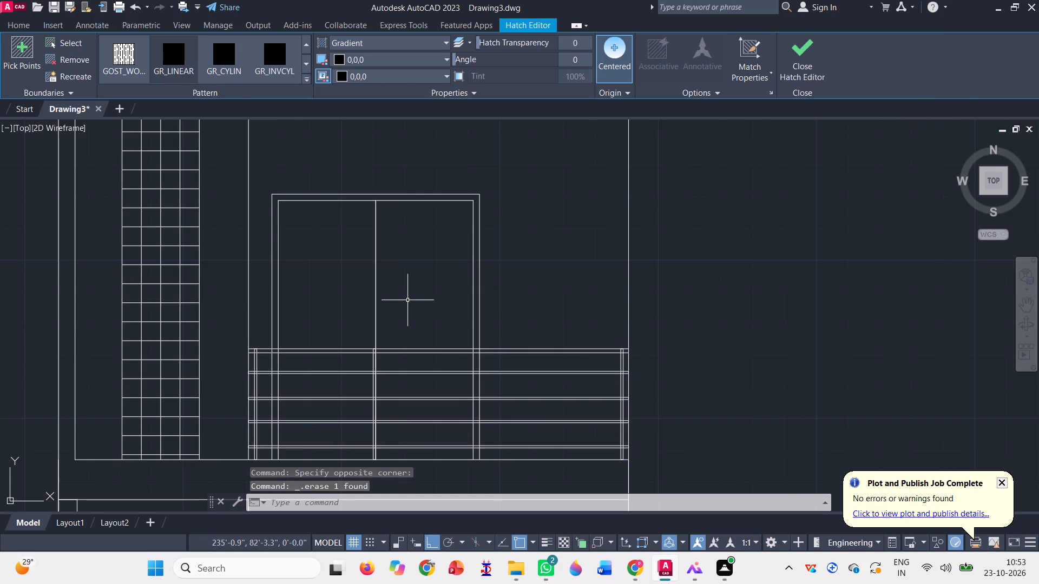
pyautogui.scroll(-2, 464, 302)
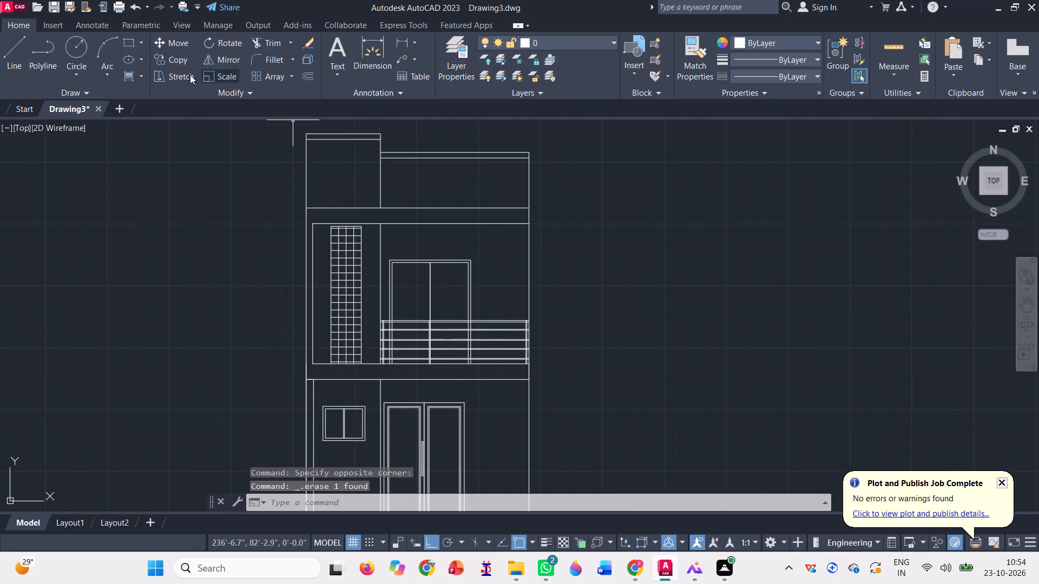
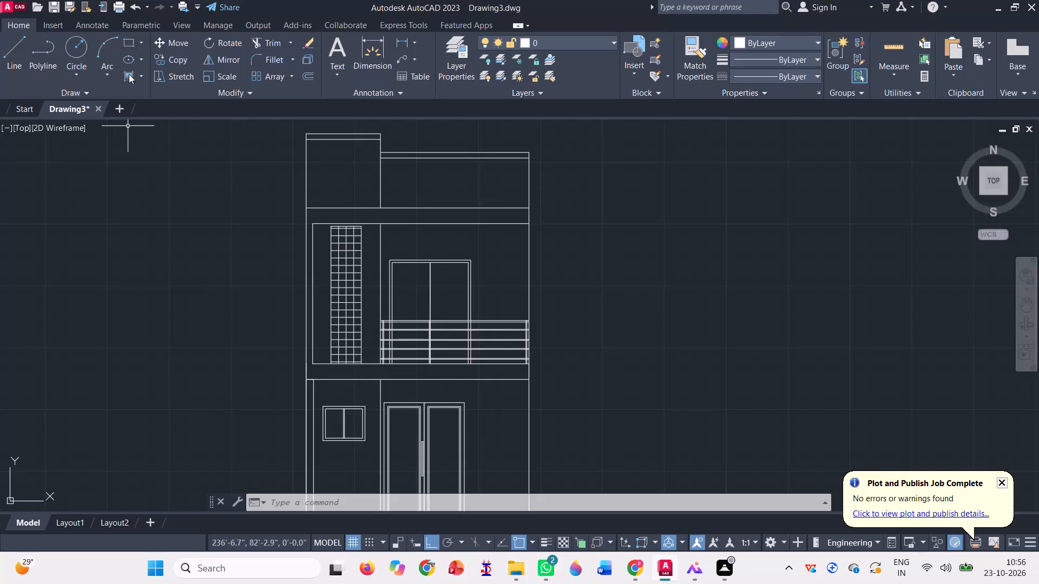
# Start a black gradient hatch and fill the balcony's top rail from its left end to the door's right frame.
pyautogui.click(128, 79)
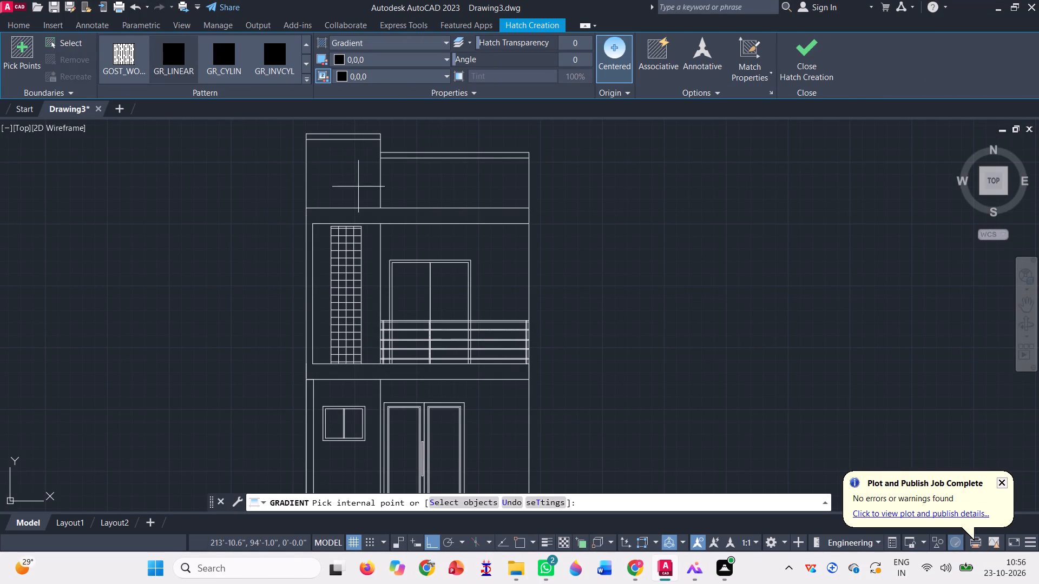
pyautogui.scroll(3, 402, 351)
pyautogui.scroll(3, 327, 234)
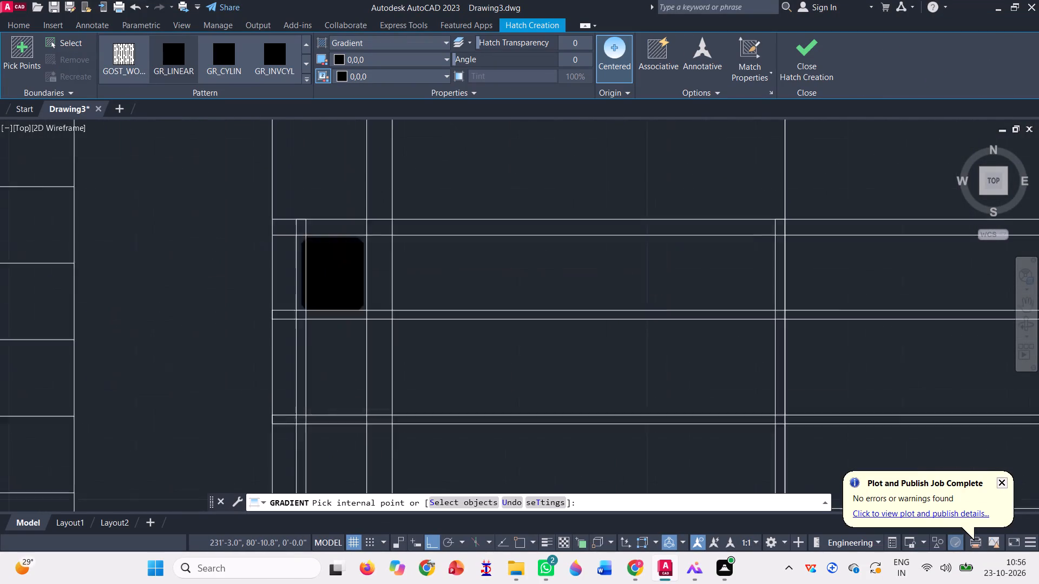
pyautogui.scroll(1, 327, 234)
pyautogui.click(228, 204)
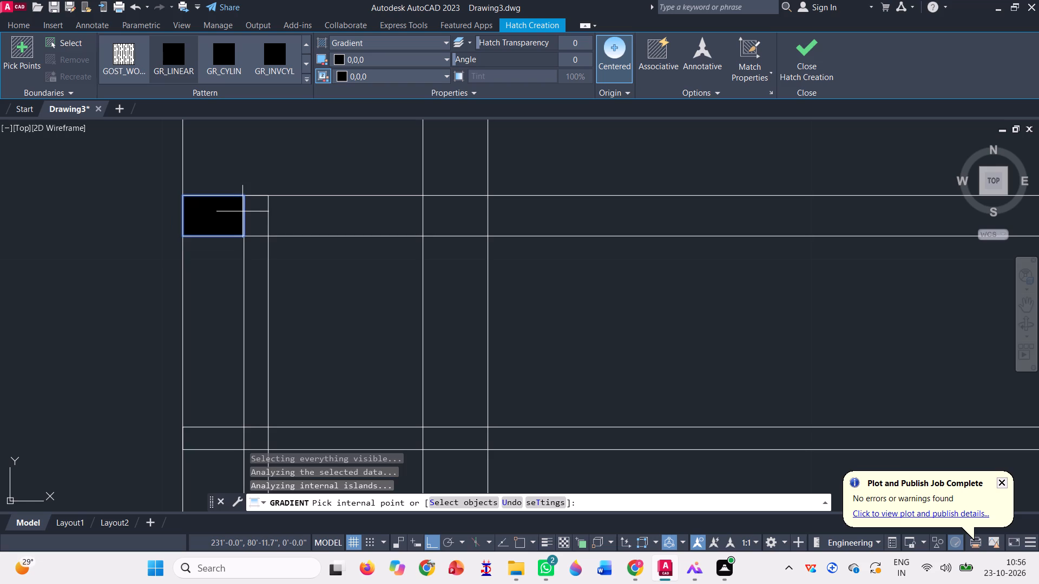
pyautogui.click(266, 220)
pyautogui.click(302, 220)
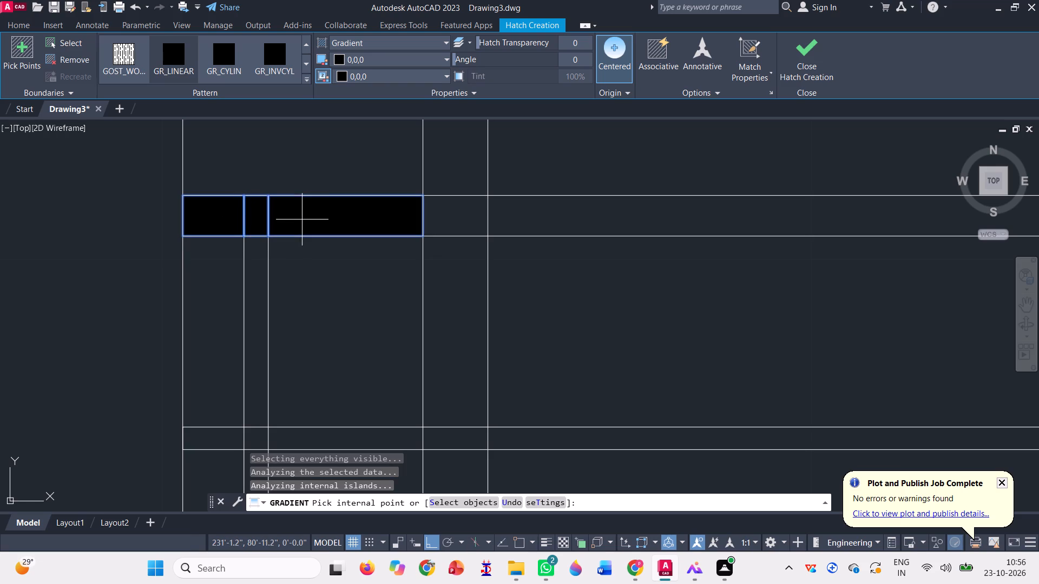
pyautogui.scroll(2, 463, 210)
pyautogui.click(463, 209)
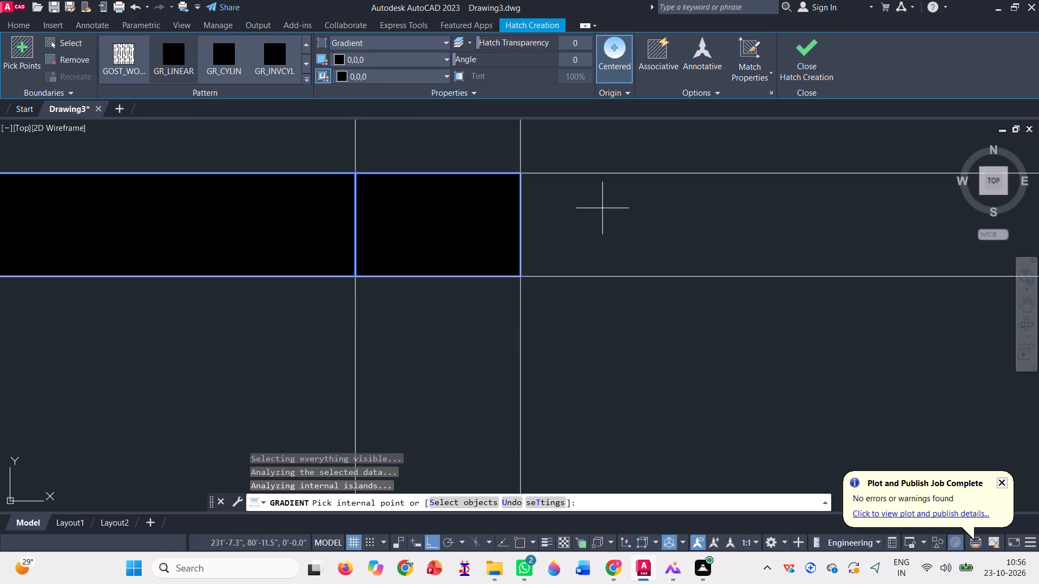
pyautogui.click(602, 207)
# Fill the rest of the top rail from the door's right frame across the right post to its right end with black gradient.
pyautogui.scroll(-2, 407, 224)
pyautogui.scroll(-2, 307, 230)
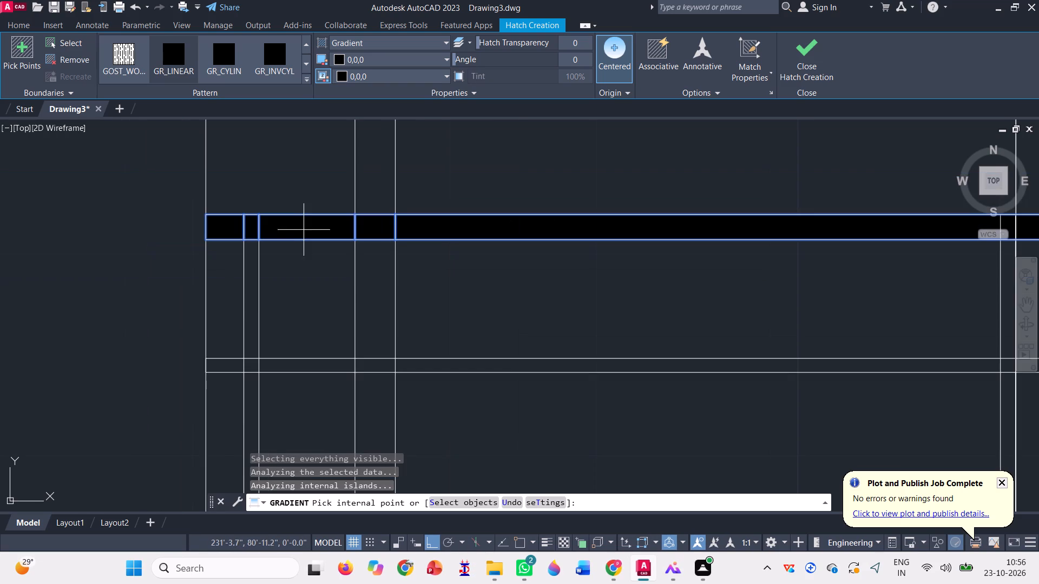
pyautogui.scroll(-1, 301, 230)
pyautogui.scroll(-1, 345, 254)
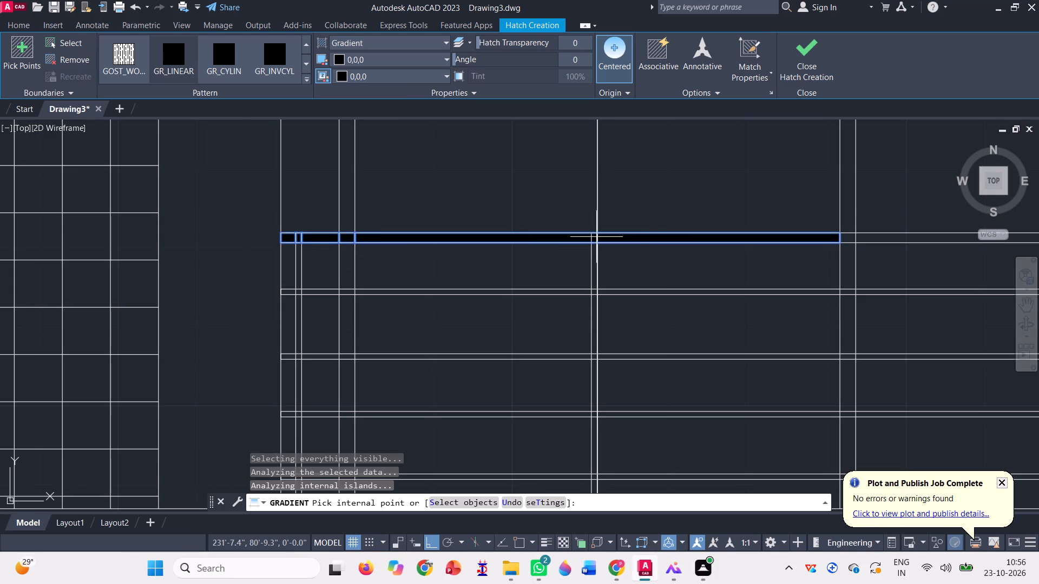
pyautogui.scroll(3, 596, 237)
pyautogui.scroll(-2, 473, 255)
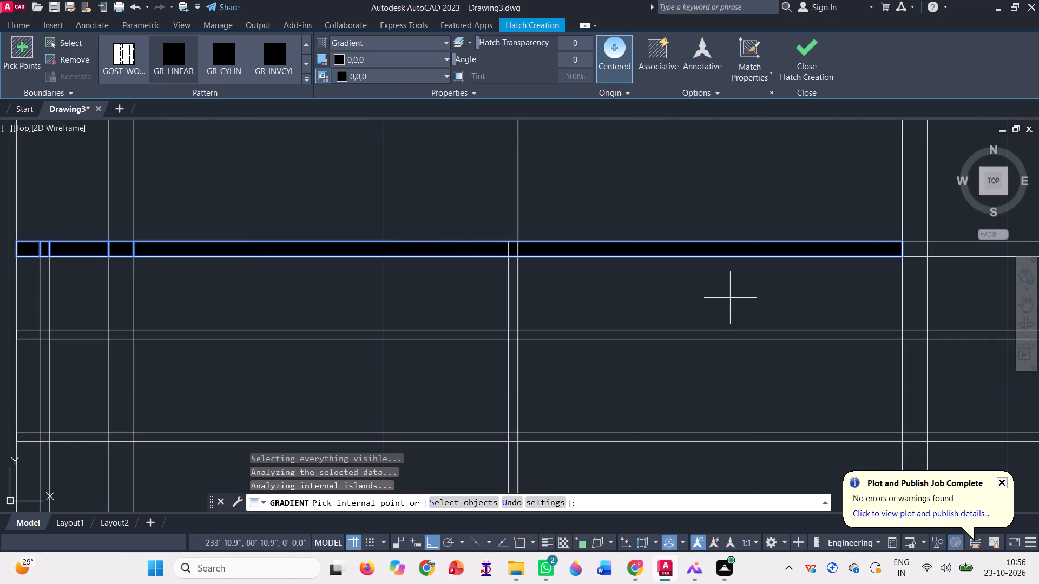
pyautogui.scroll(-2, 487, 276)
pyautogui.scroll(3, 672, 276)
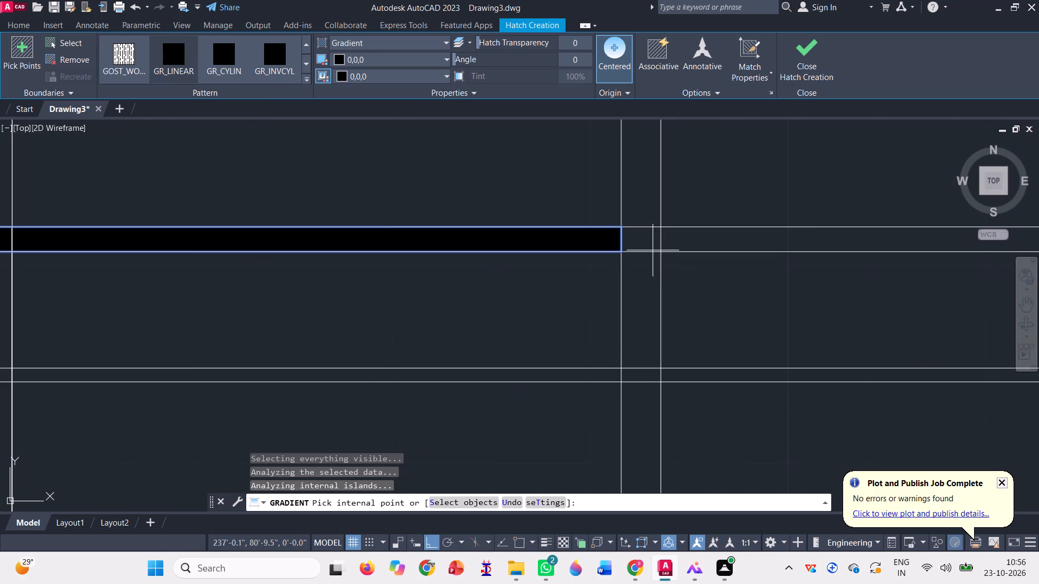
pyautogui.scroll(2, 653, 249)
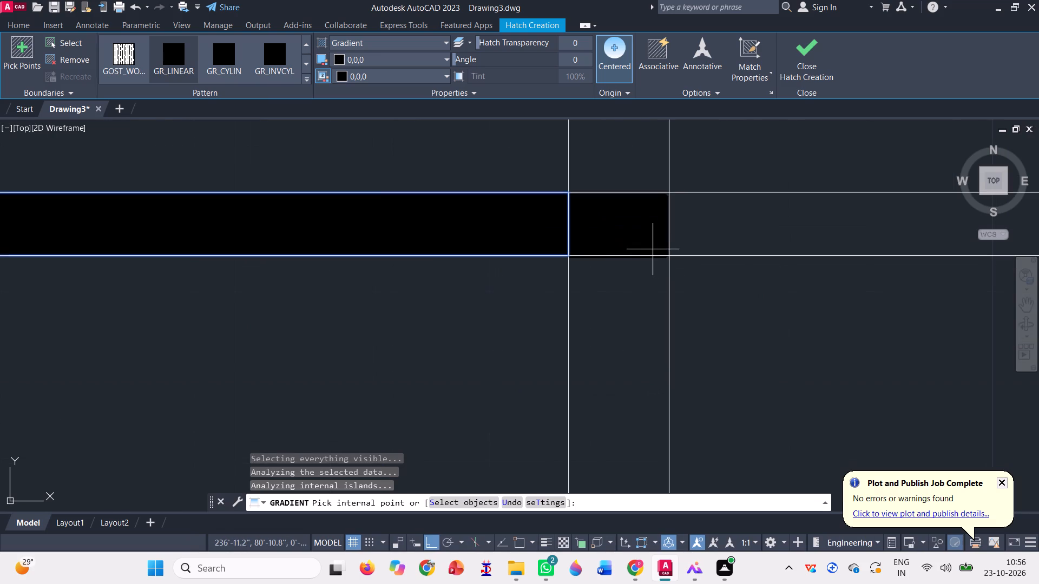
pyautogui.click(647, 242)
pyautogui.click(736, 225)
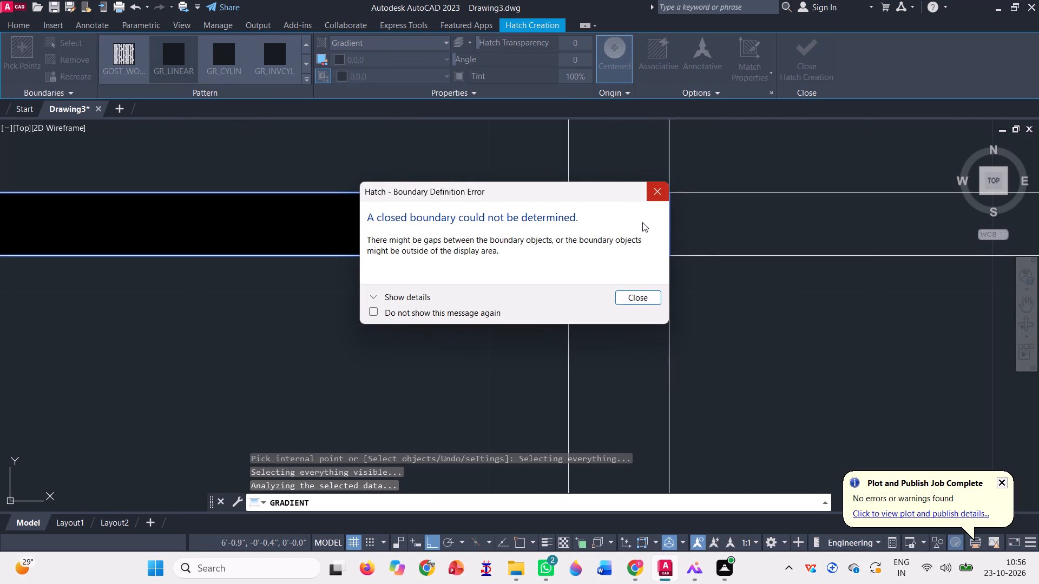
pyautogui.click(642, 291)
pyautogui.scroll(-2, 588, 258)
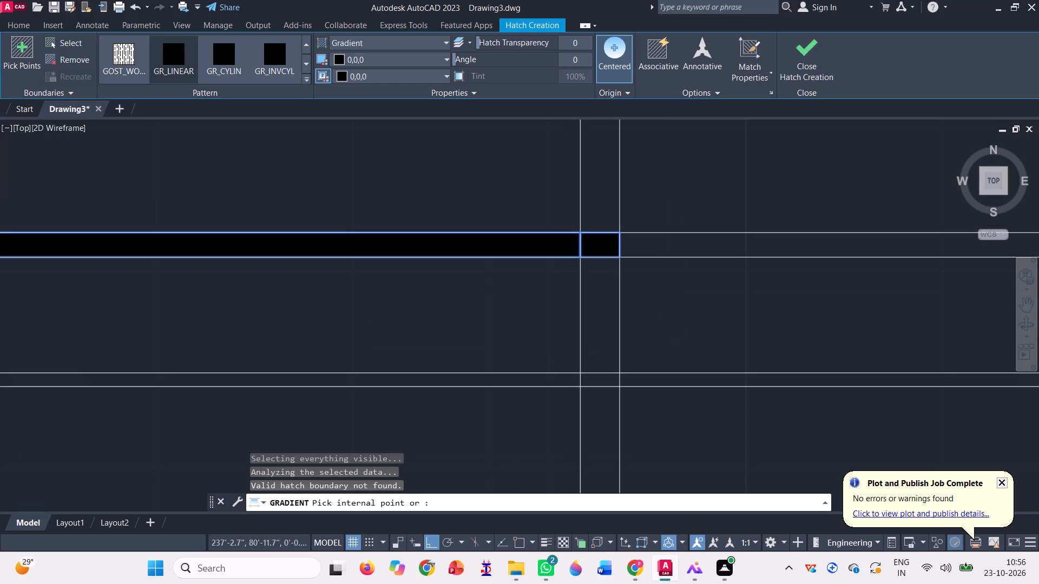
pyautogui.click(646, 245)
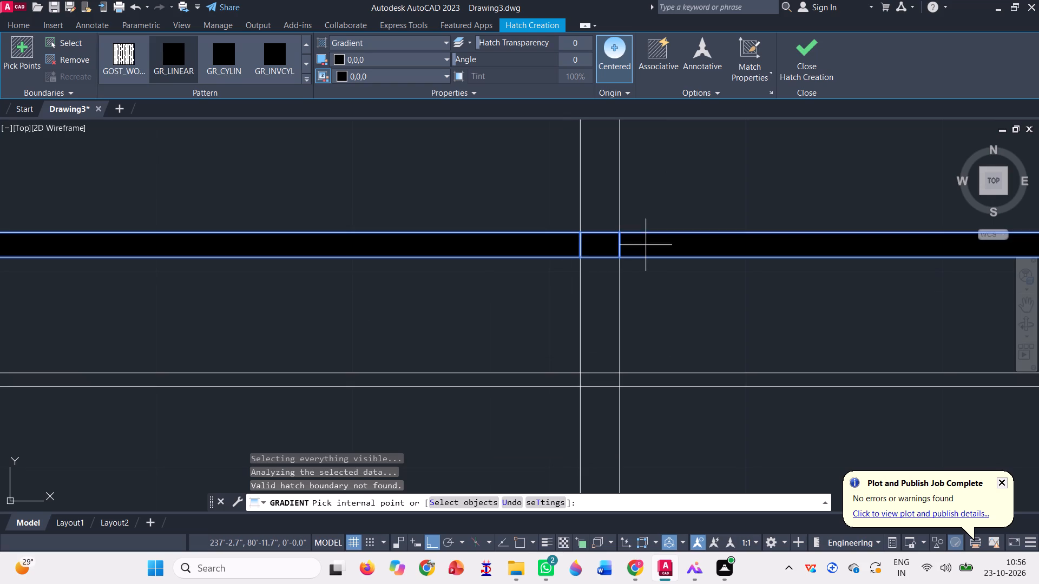
pyautogui.scroll(-2, 399, 257)
pyautogui.scroll(2, 834, 255)
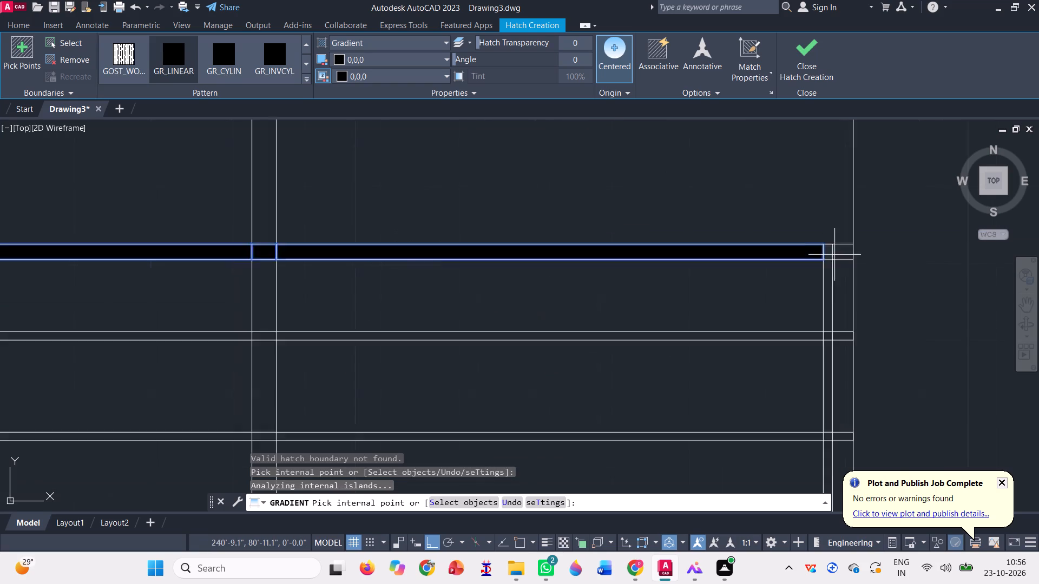
pyautogui.scroll(2, 834, 255)
pyautogui.click(804, 248)
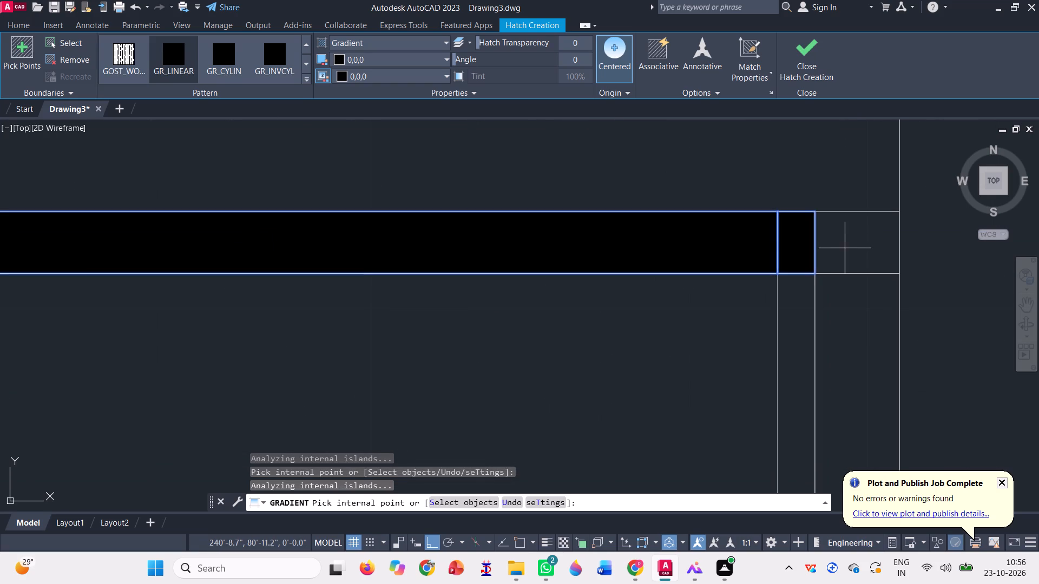
pyautogui.click(856, 244)
# Fill the railing's right post from the top rail down to the slab and the second rail on both sides with black gradient.
pyautogui.scroll(-5, 782, 218)
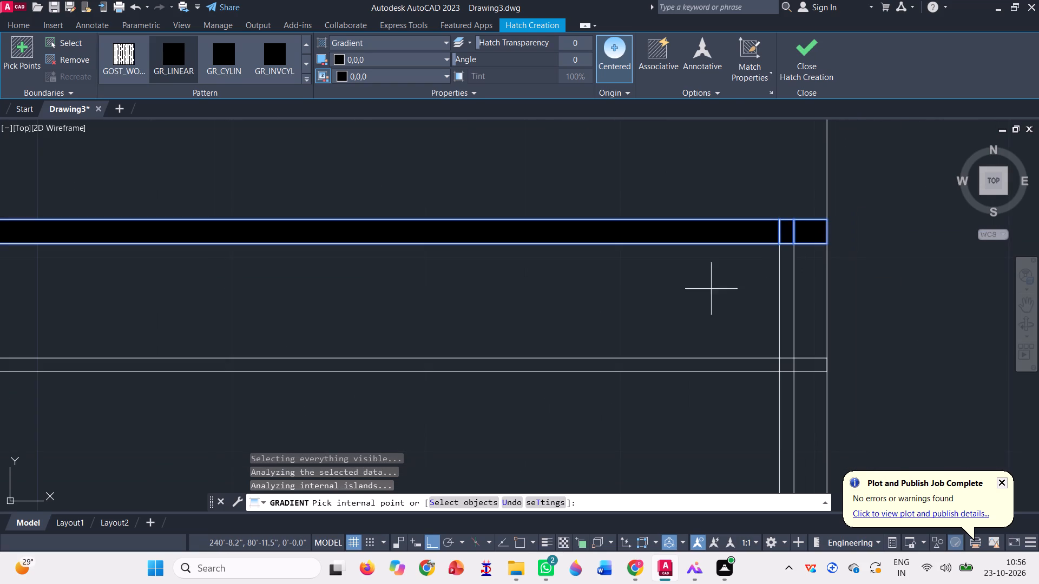
pyautogui.scroll(-2, 689, 256)
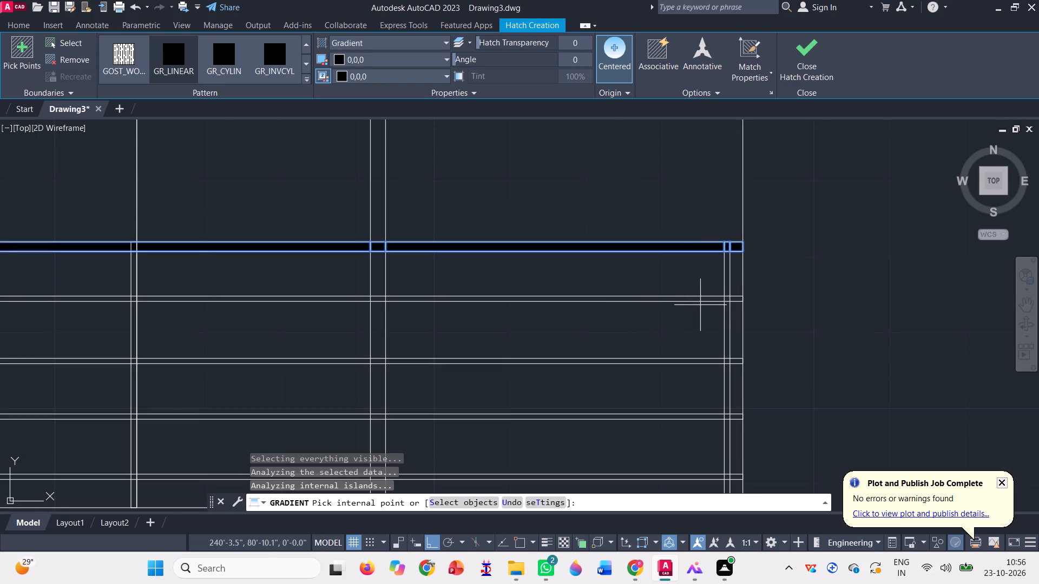
pyautogui.scroll(6, 733, 293)
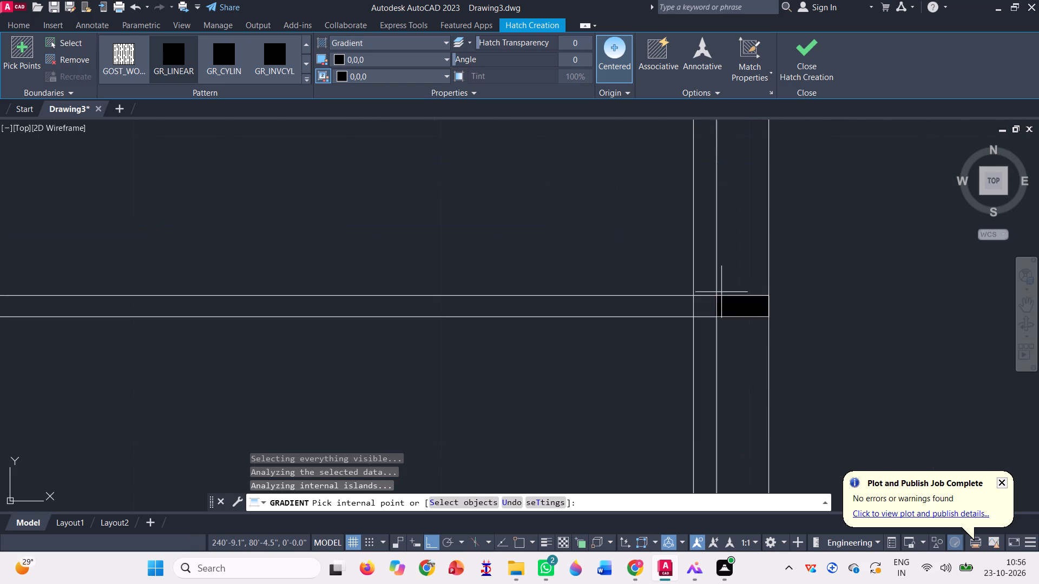
pyautogui.click(707, 229)
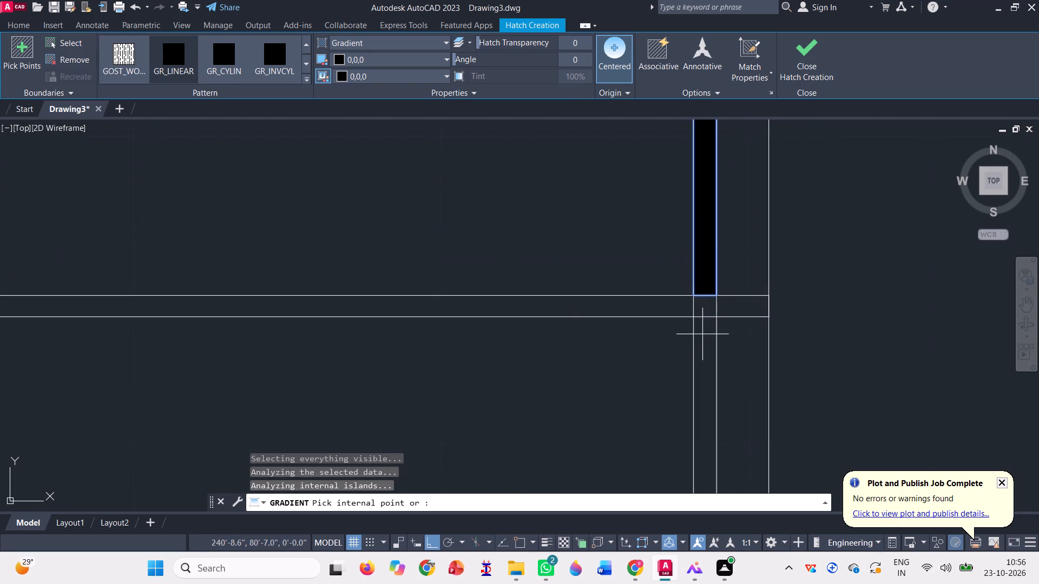
pyautogui.scroll(4, 705, 318)
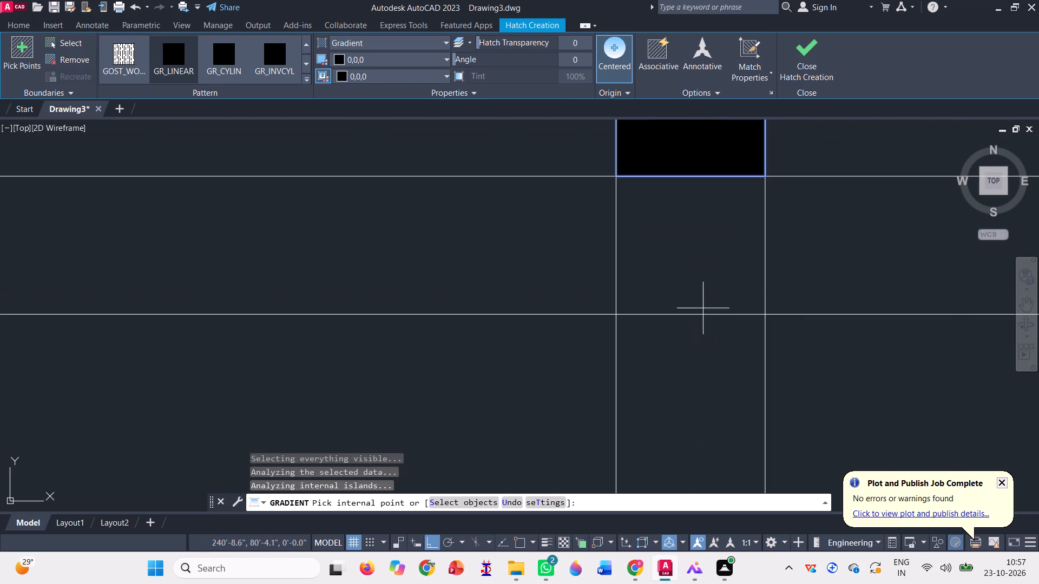
pyautogui.click(705, 258)
pyautogui.click(819, 243)
pyautogui.click(461, 242)
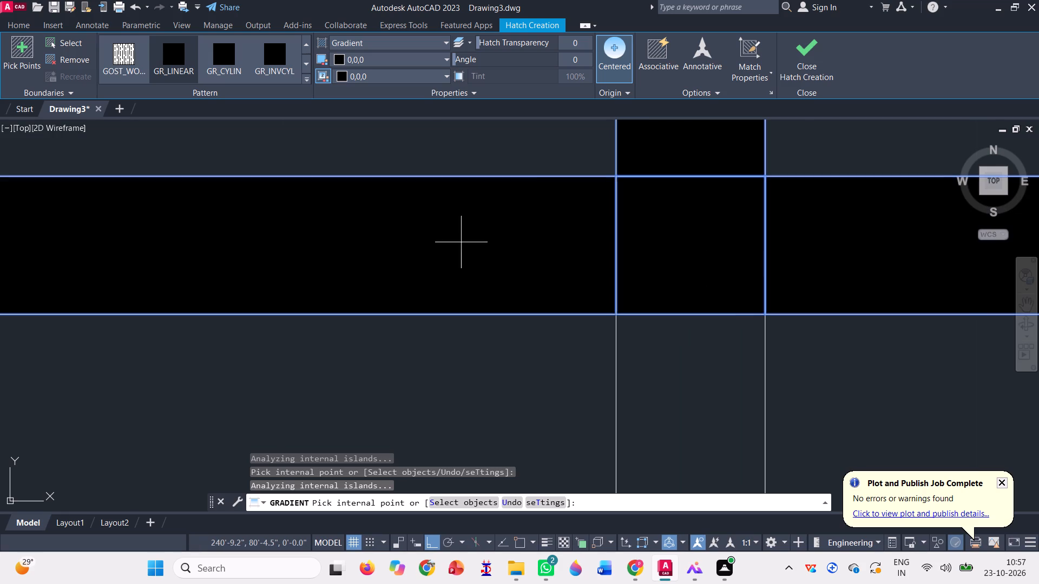
pyautogui.click(720, 380)
# Fill the third rail on both sides of the railing's right post with the black gradient.
pyautogui.scroll(-8, 691, 273)
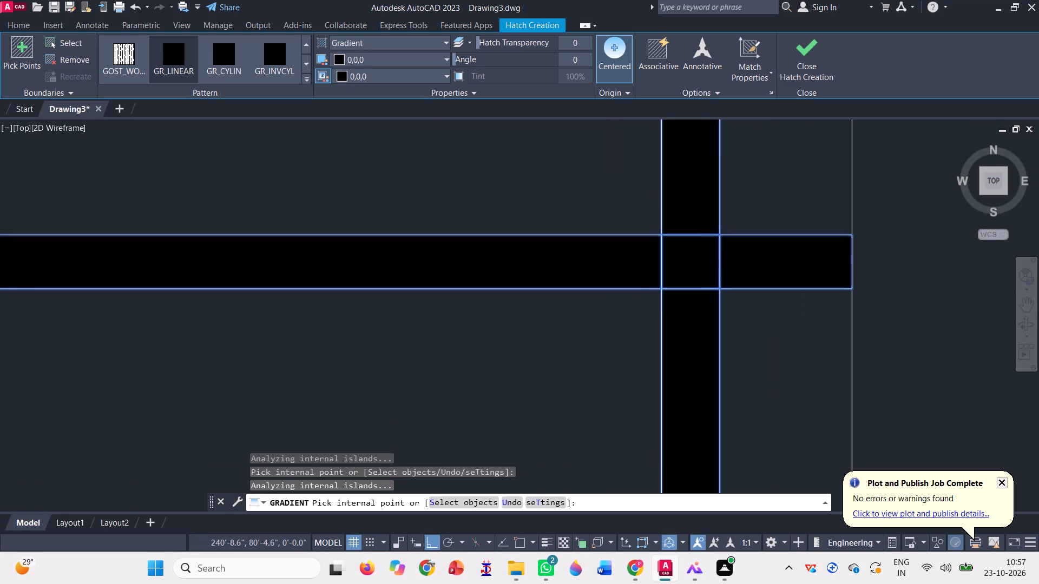
pyautogui.scroll(-2, 695, 254)
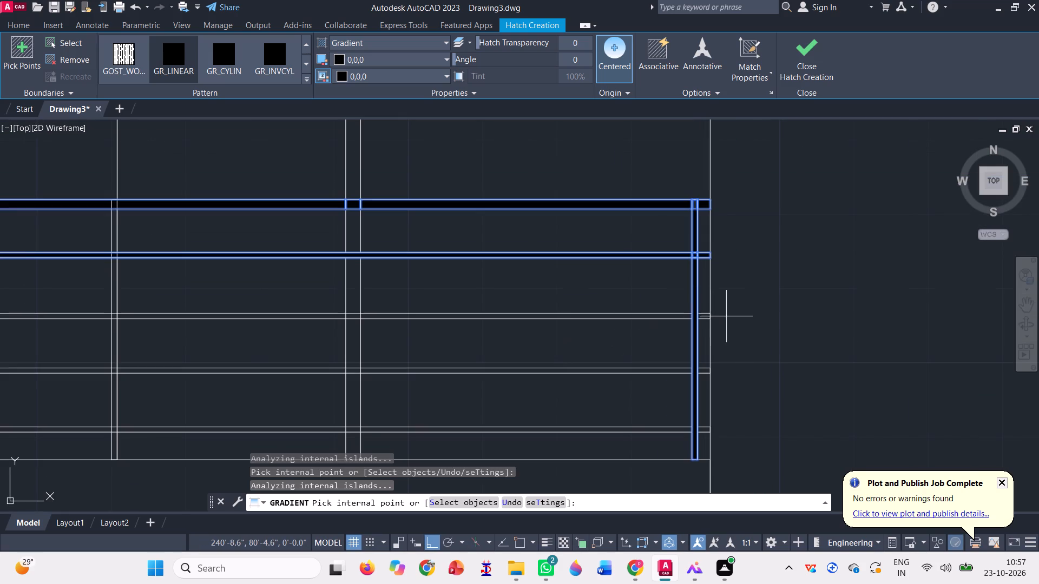
pyautogui.scroll(7, 693, 326)
pyautogui.click(709, 294)
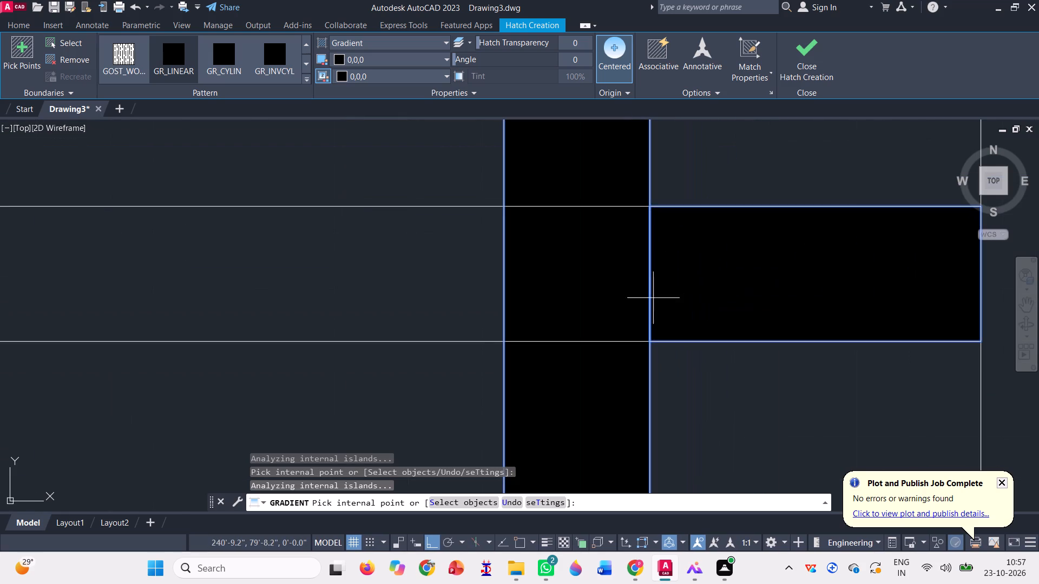
pyautogui.click(405, 297)
# Fill the fourth rail on both sides of the railing's right post with the black gradient.
pyautogui.scroll(-3, 623, 273)
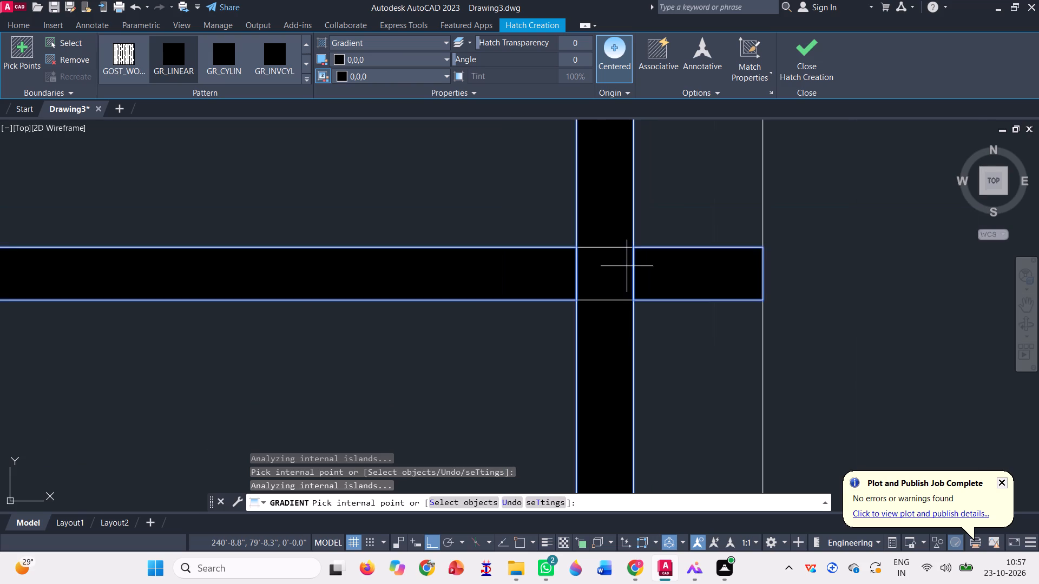
pyautogui.scroll(-5, 627, 266)
pyautogui.scroll(2, 608, 404)
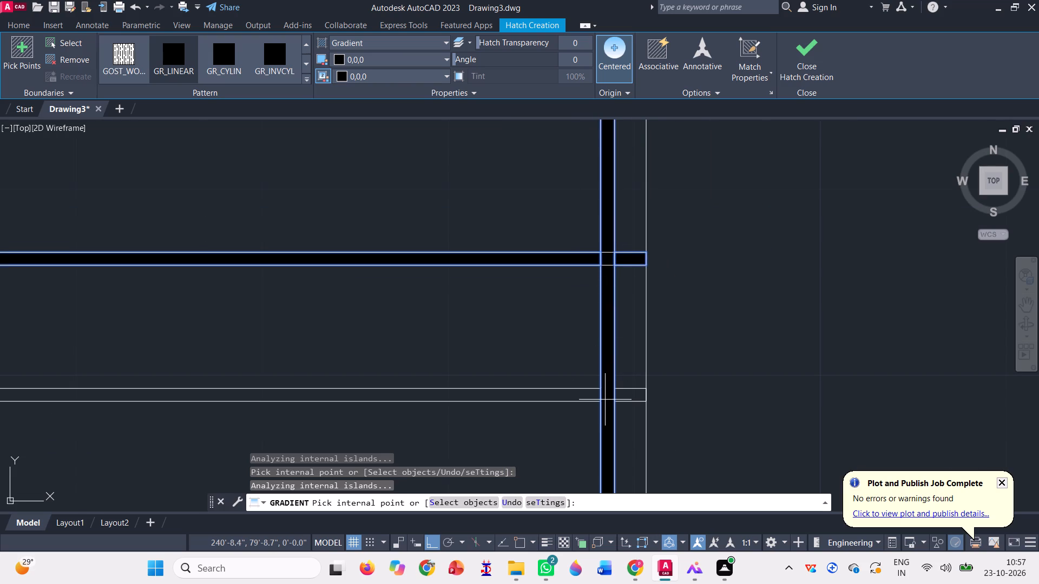
pyautogui.scroll(3, 608, 404)
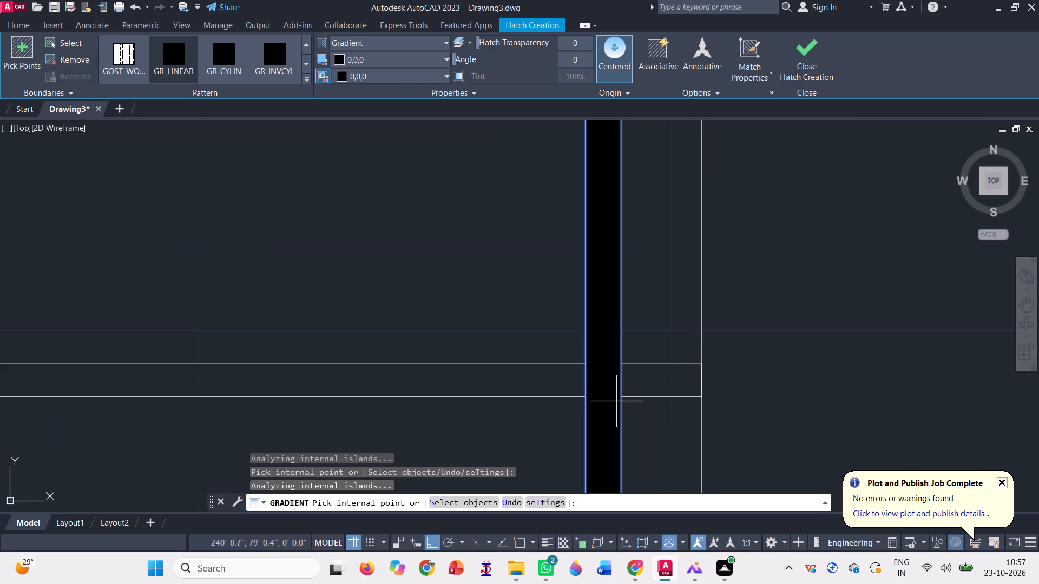
pyautogui.scroll(2, 631, 393)
pyautogui.click(654, 371)
pyautogui.click(319, 328)
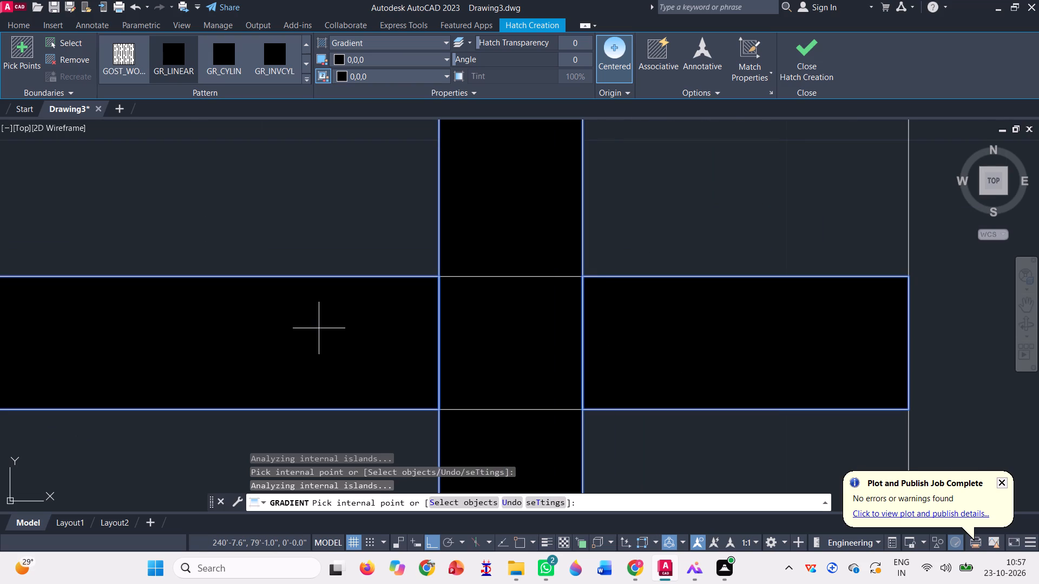
# Fill the lowest rail on both sides of the railing's right post with the black gradient.
pyautogui.scroll(-12, 514, 274)
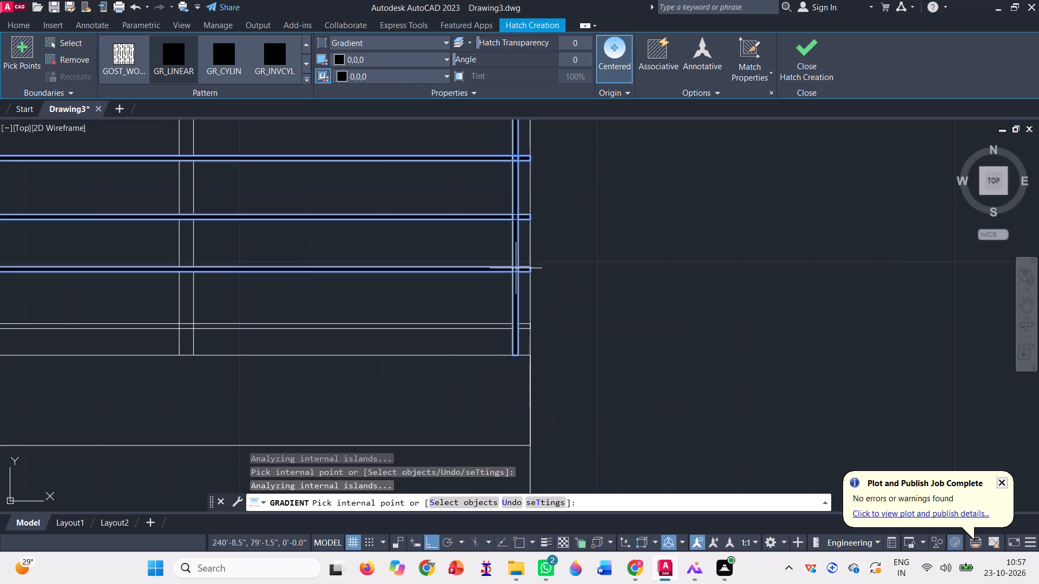
pyautogui.scroll(3, 508, 333)
pyautogui.scroll(3, 550, 298)
pyautogui.click(537, 328)
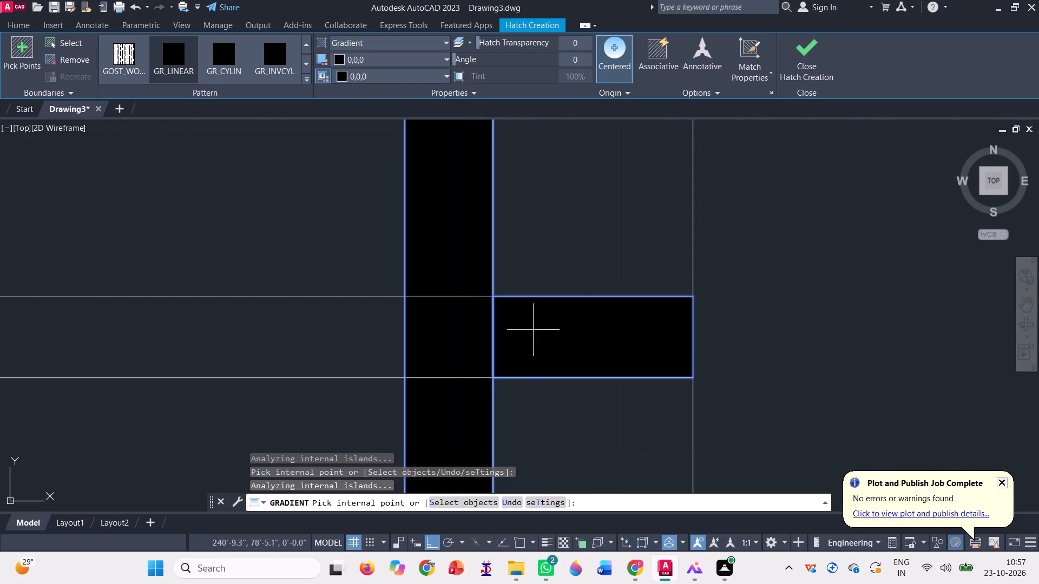
pyautogui.click(323, 334)
# Fill the railing's left post between the top rail and the second rail with the black gradient.
pyautogui.scroll(-3, 620, 320)
pyautogui.scroll(-5, 729, 313)
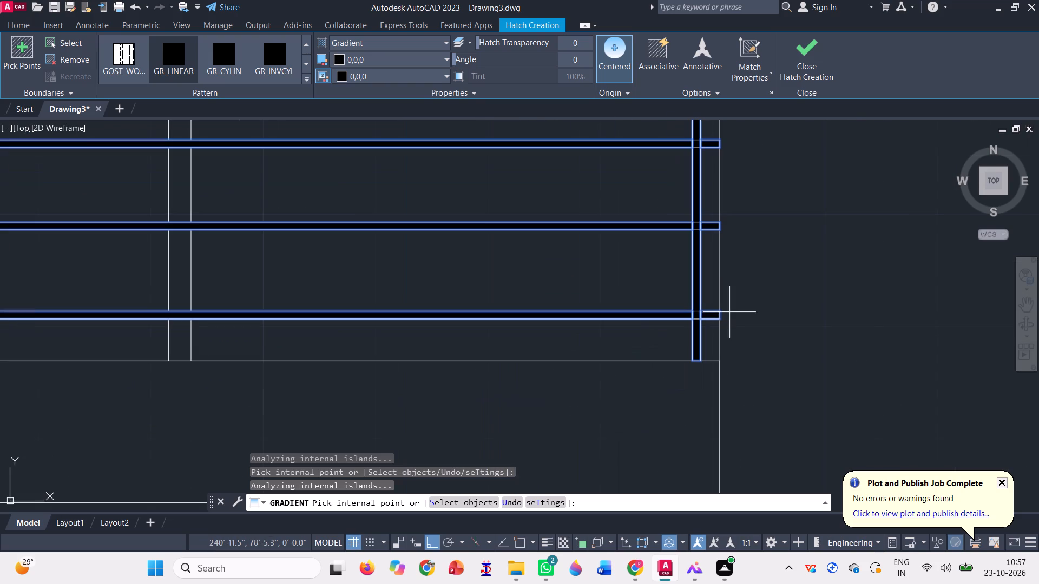
pyautogui.scroll(-2, 676, 308)
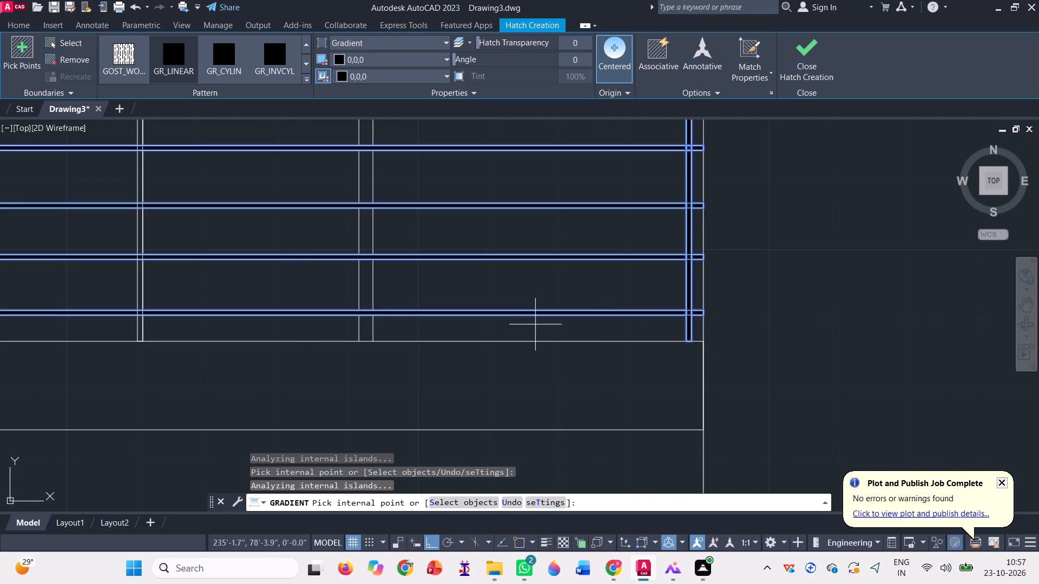
pyautogui.scroll(-1, 567, 324)
pyautogui.scroll(1, 128, 210)
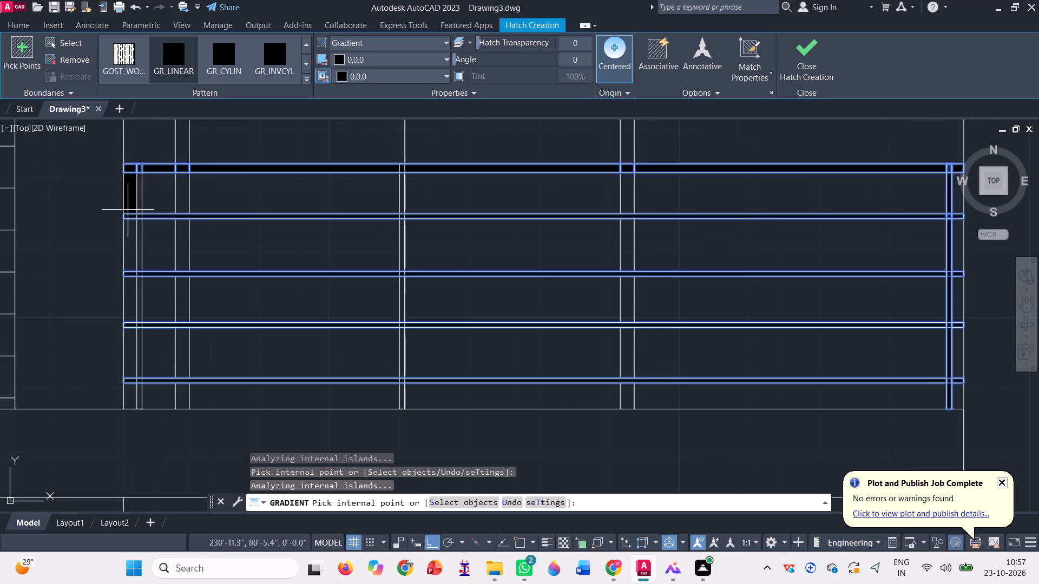
pyautogui.scroll(3, 127, 198)
pyautogui.scroll(3, 173, 213)
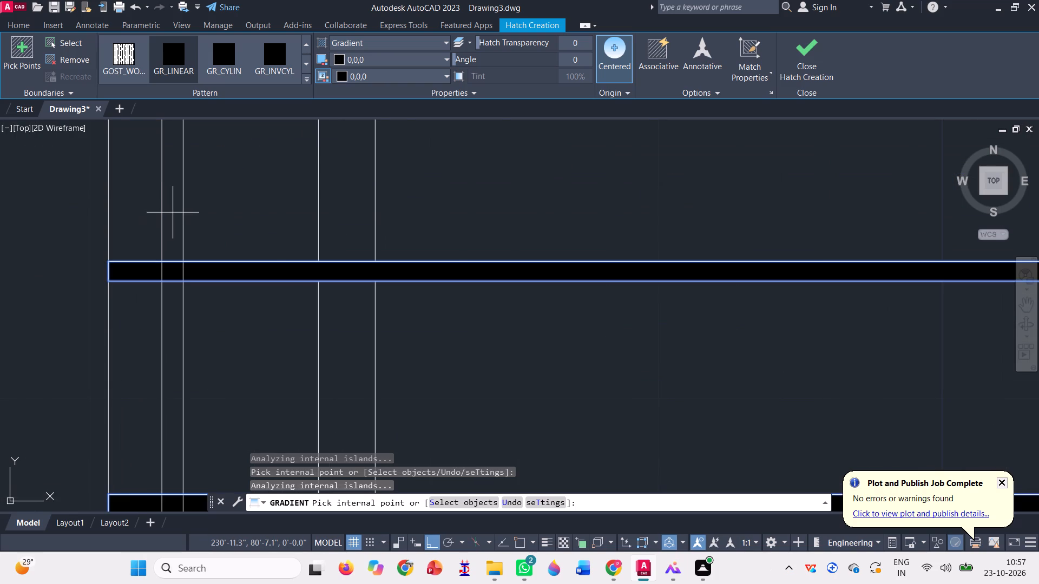
pyautogui.click(173, 213)
# Fill the railing's left post from the second rail down to the slab with the black gradient.
pyautogui.scroll(-2, 173, 240)
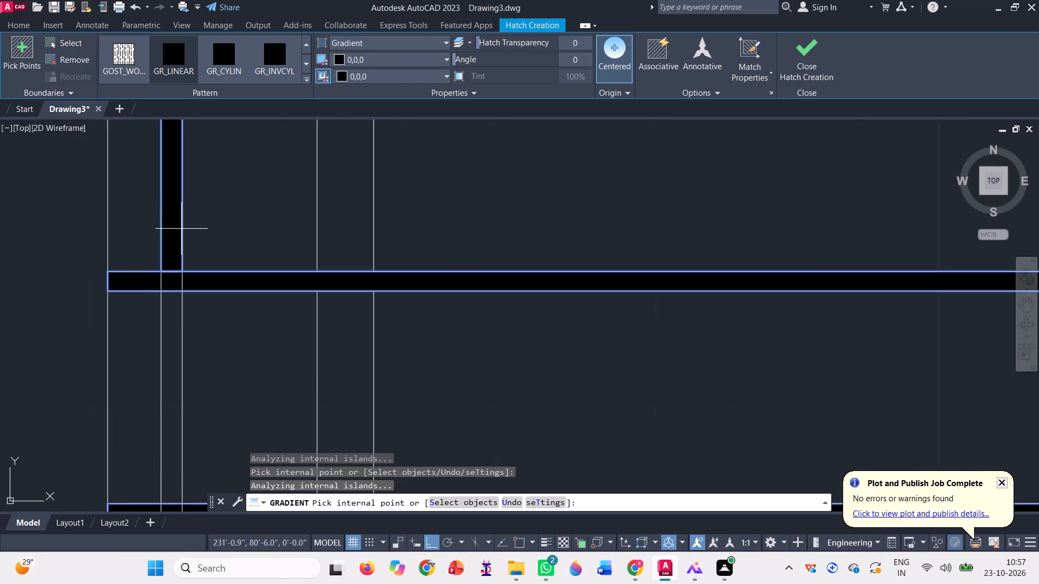
pyautogui.scroll(-3, 211, 181)
pyautogui.scroll(5, 204, 256)
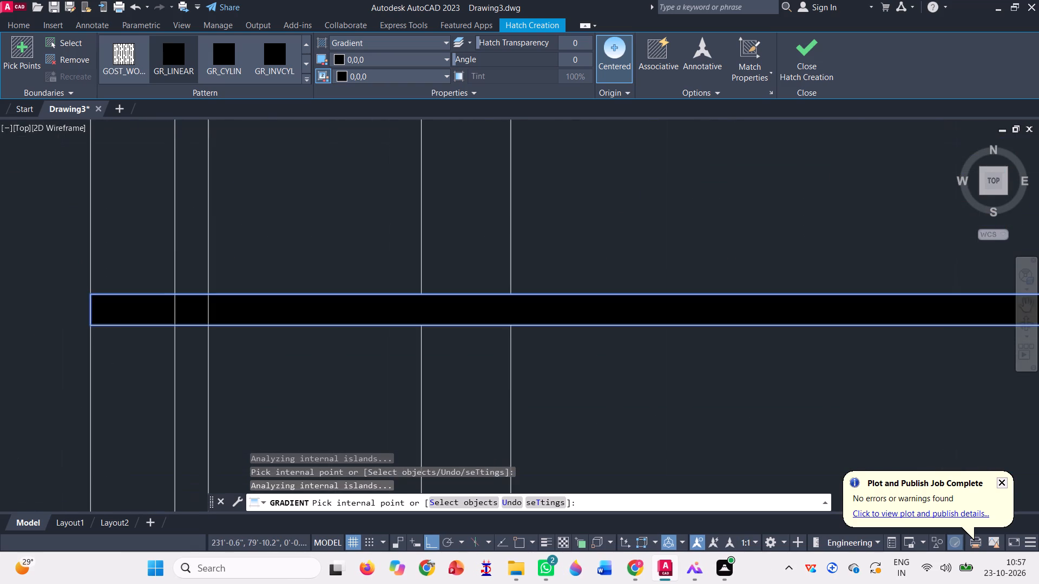
pyautogui.click(185, 231)
pyautogui.scroll(-4, 185, 232)
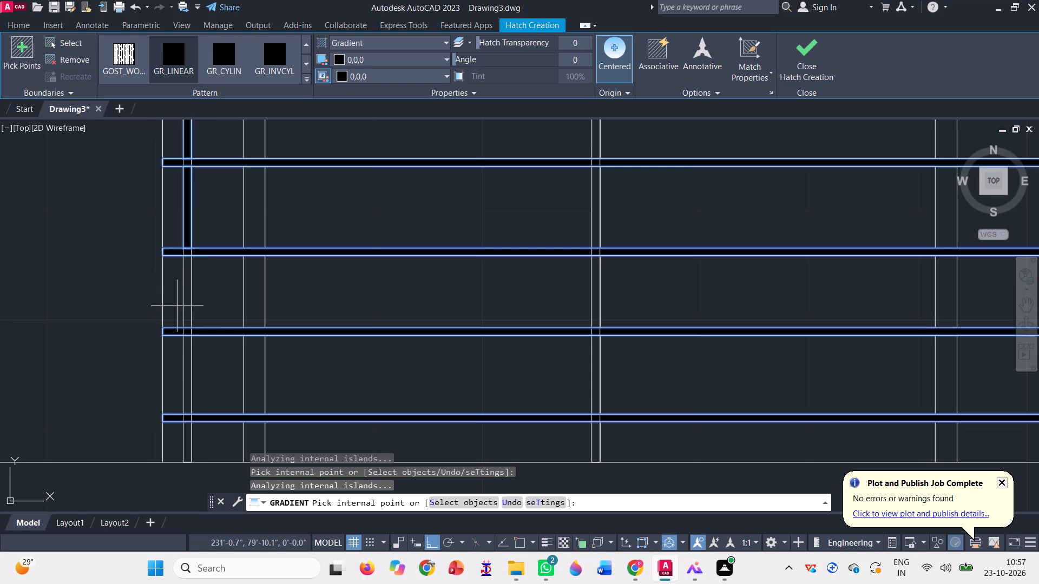
pyautogui.scroll(3, 177, 306)
pyautogui.click(208, 276)
pyautogui.scroll(-4, 213, 287)
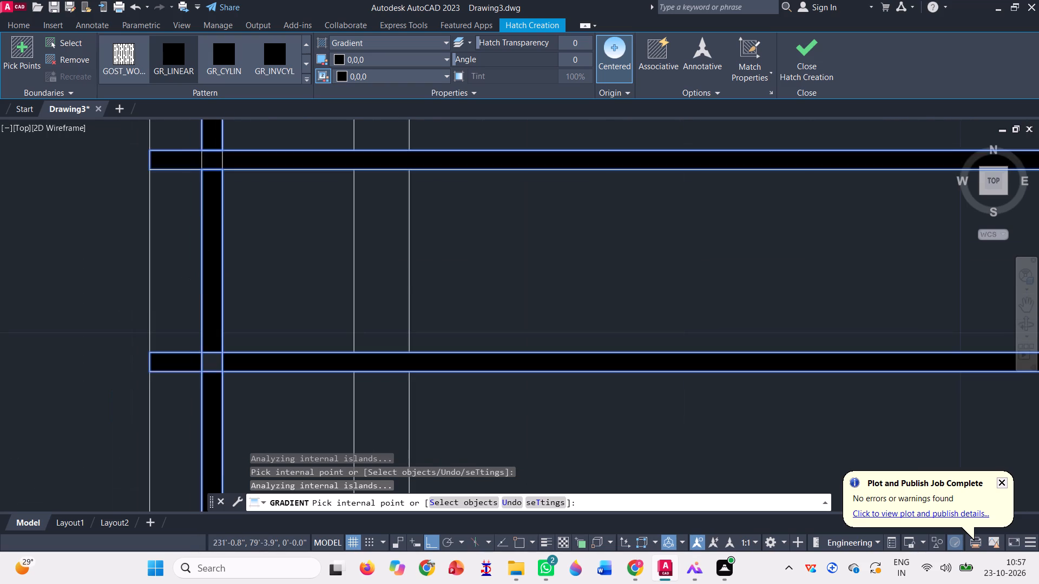
# Fill the railing's middle post from the top rail down to the third rail with the black gradient.
pyautogui.scroll(-1, 213, 288)
pyautogui.scroll(-1, 563, 310)
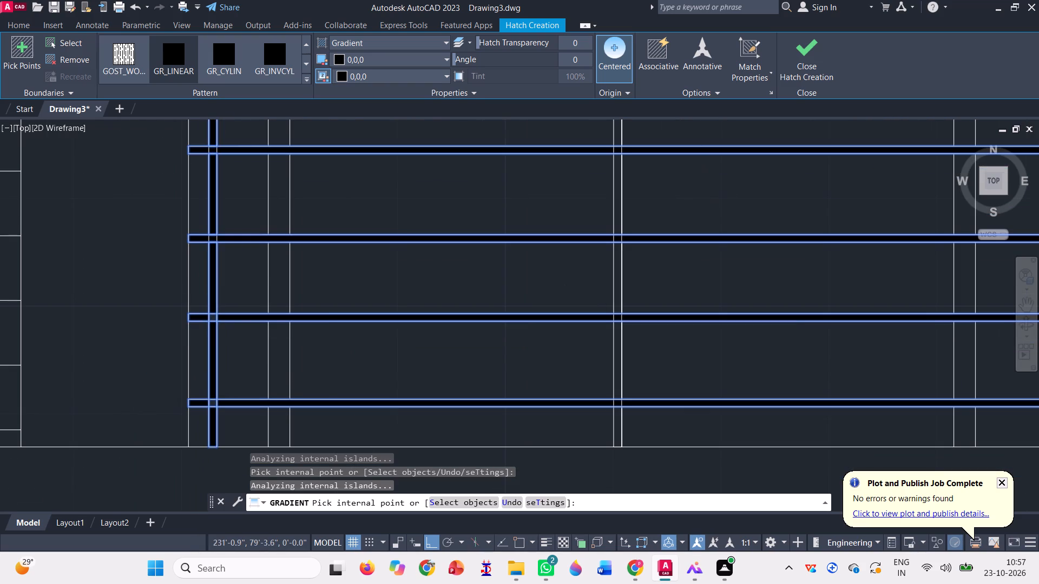
pyautogui.scroll(4, 599, 161)
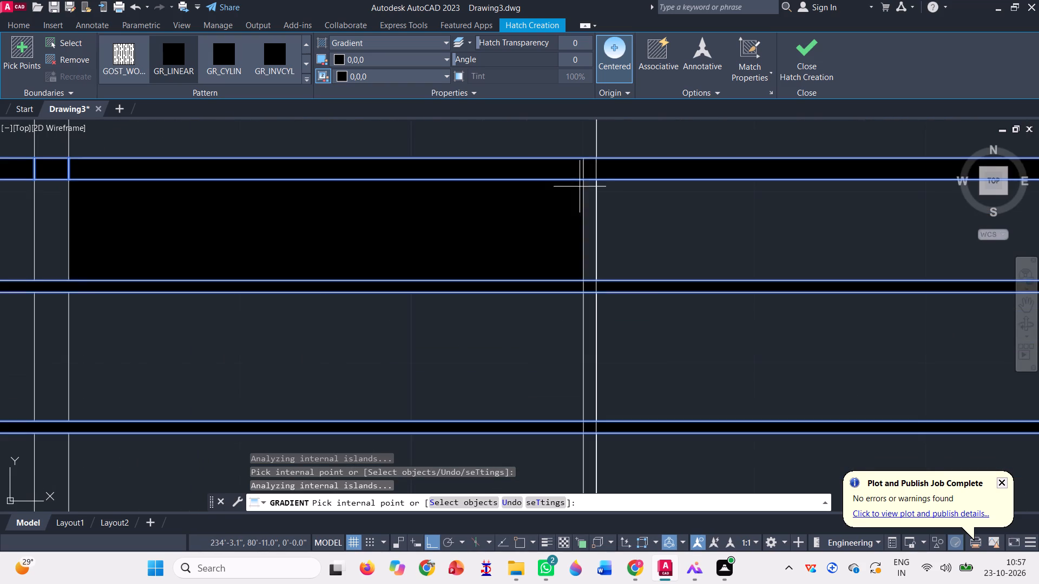
pyautogui.scroll(2, 580, 187)
pyautogui.click(605, 250)
pyautogui.scroll(-3, 571, 225)
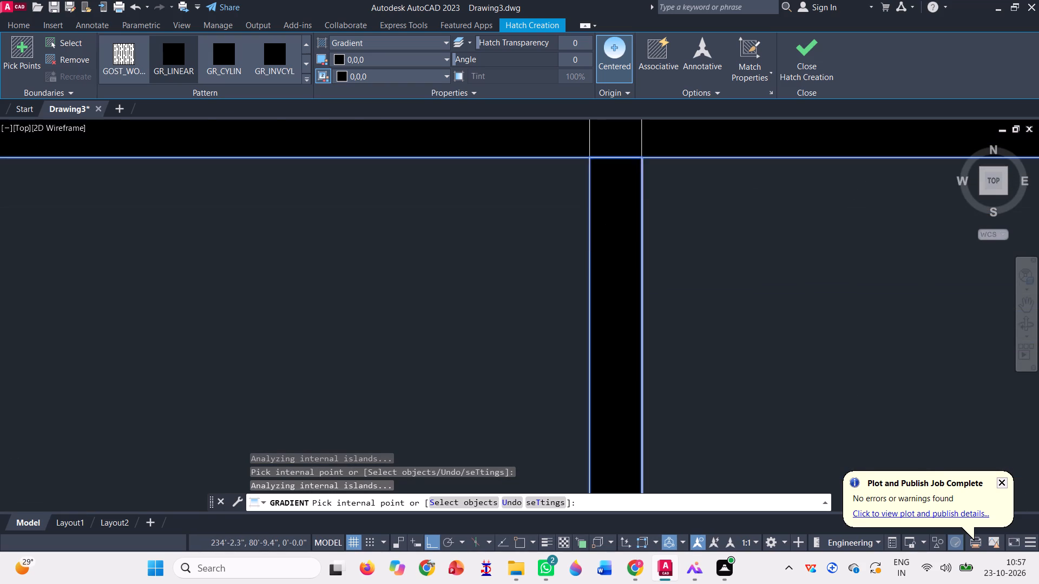
pyautogui.scroll(-2, 555, 181)
pyautogui.scroll(4, 564, 253)
pyautogui.click(566, 259)
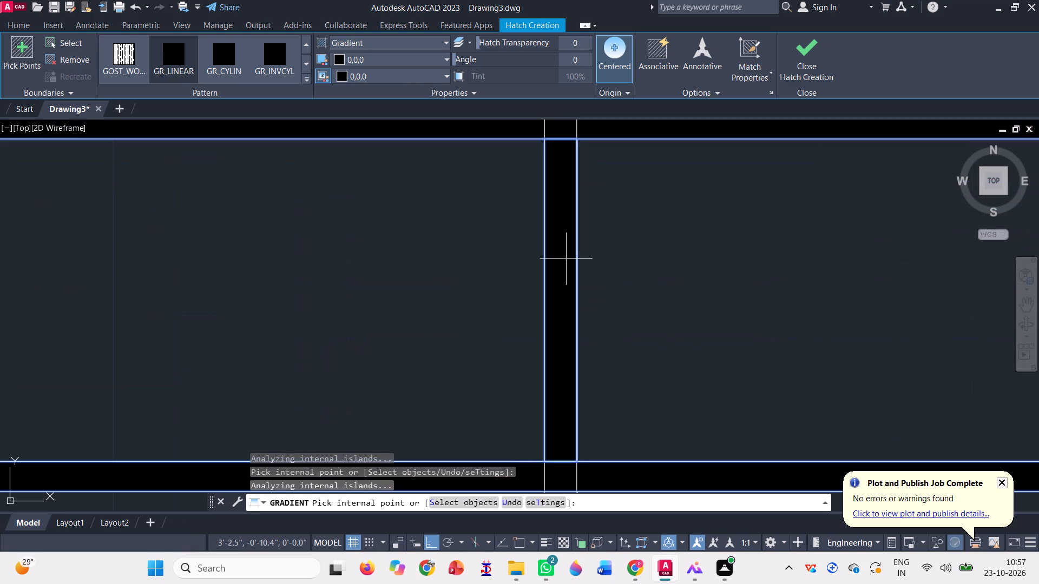
# Fill the railing's middle post from the third rail down to the slab with the black gradient.
pyautogui.scroll(-5, 549, 210)
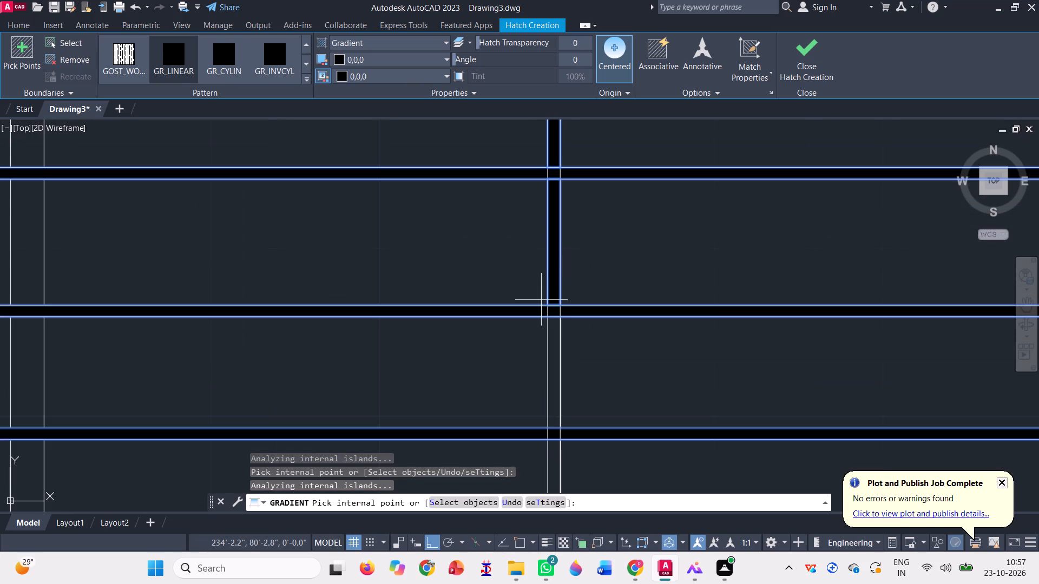
pyautogui.scroll(2, 553, 376)
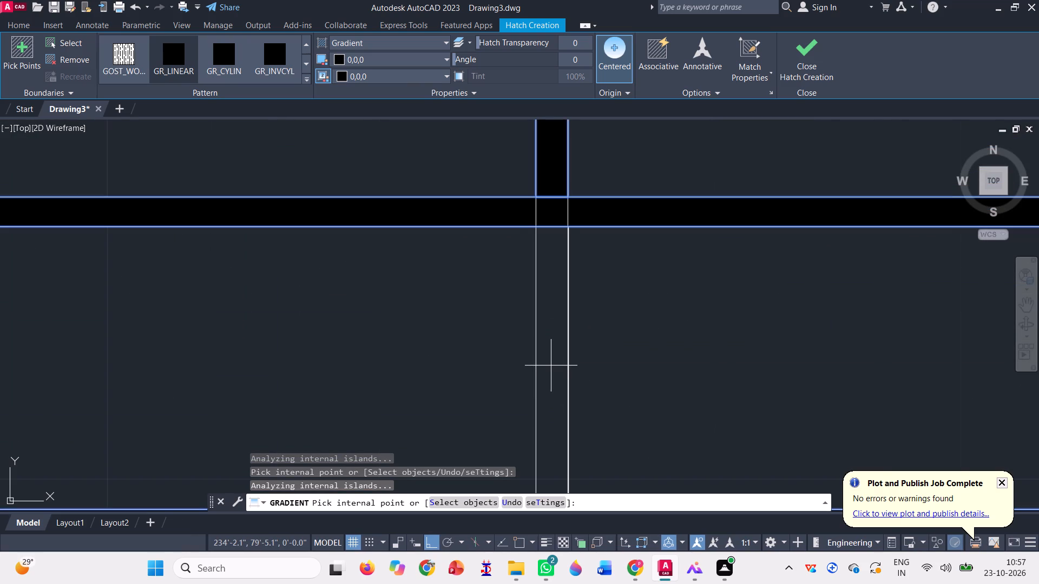
pyautogui.click(551, 366)
pyautogui.scroll(-6, 555, 221)
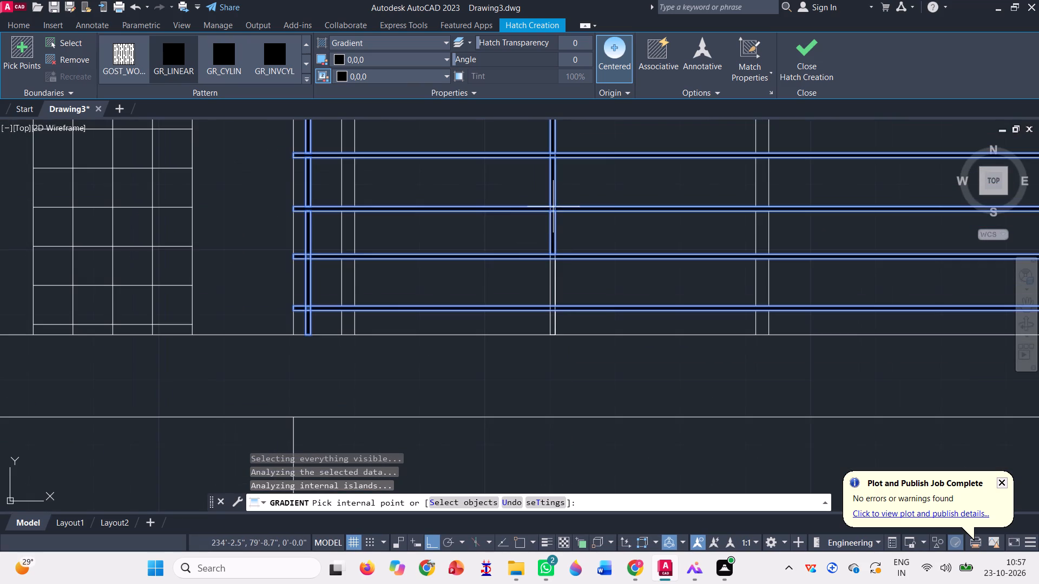
pyautogui.scroll(4, 548, 297)
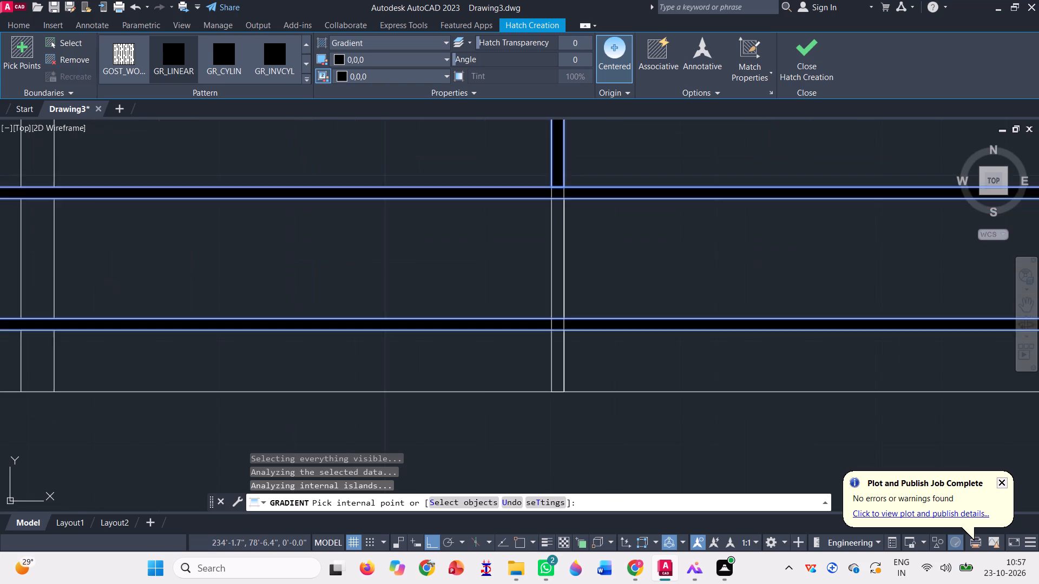
pyautogui.scroll(2, 549, 290)
pyautogui.click(580, 280)
pyautogui.scroll(-4, 548, 258)
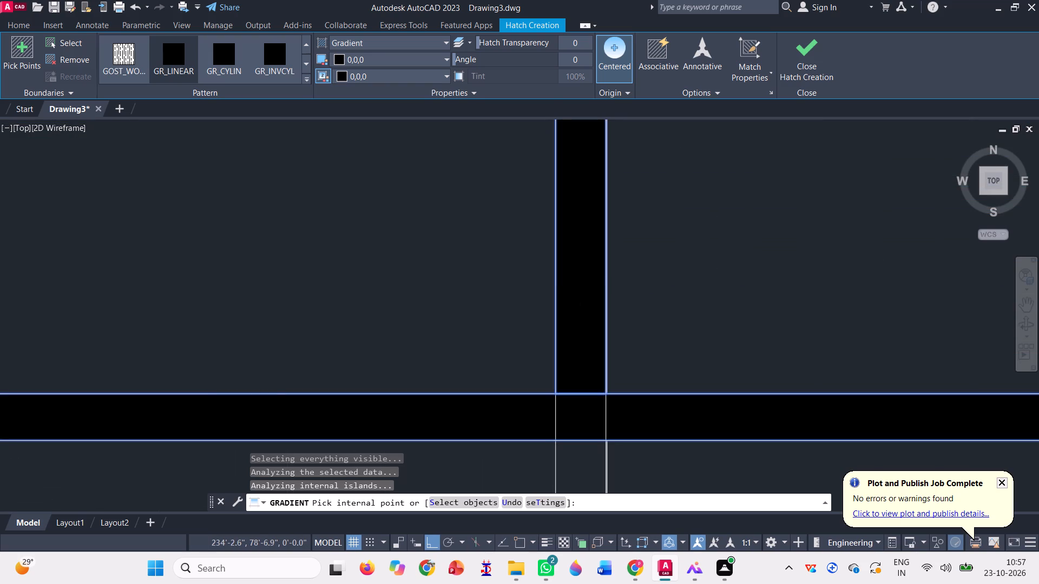
pyautogui.scroll(-3, 548, 258)
pyautogui.scroll(3, 553, 320)
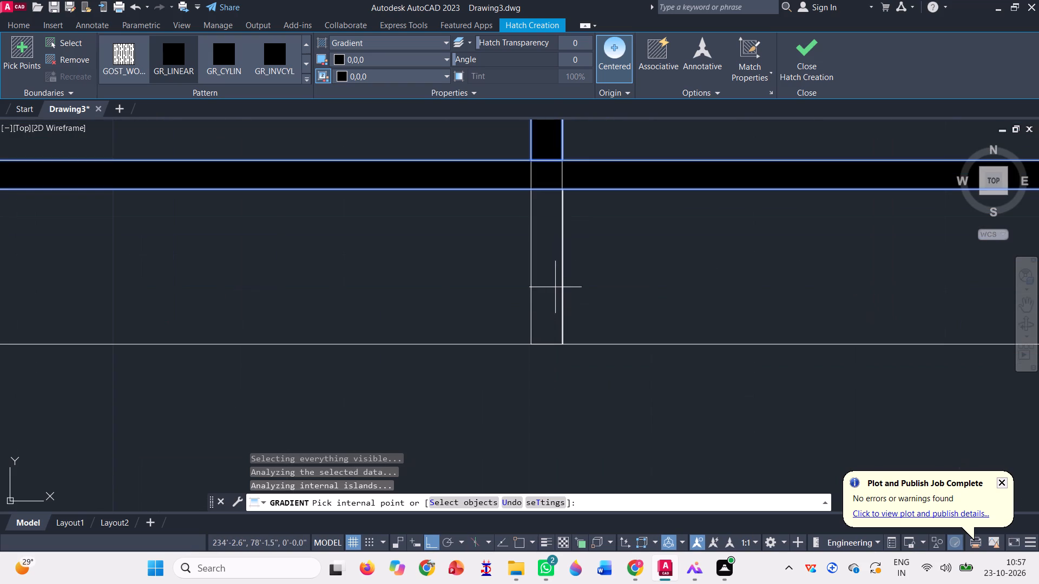
pyautogui.click(545, 280)
# Fill the upper-storey door frame above the railing with the black gradient.
pyautogui.scroll(-2, 500, 380)
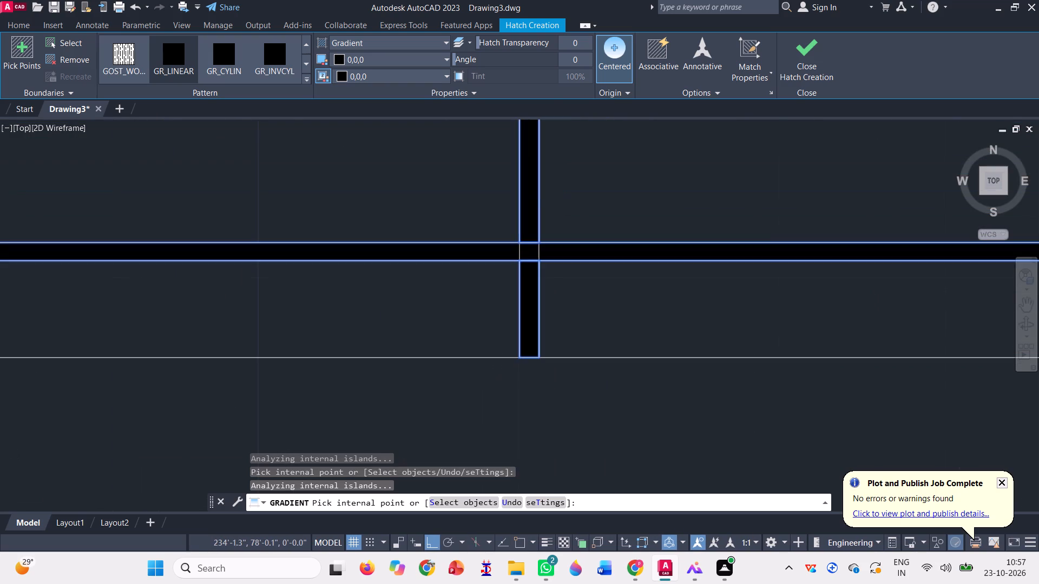
pyautogui.scroll(-4, 487, 381)
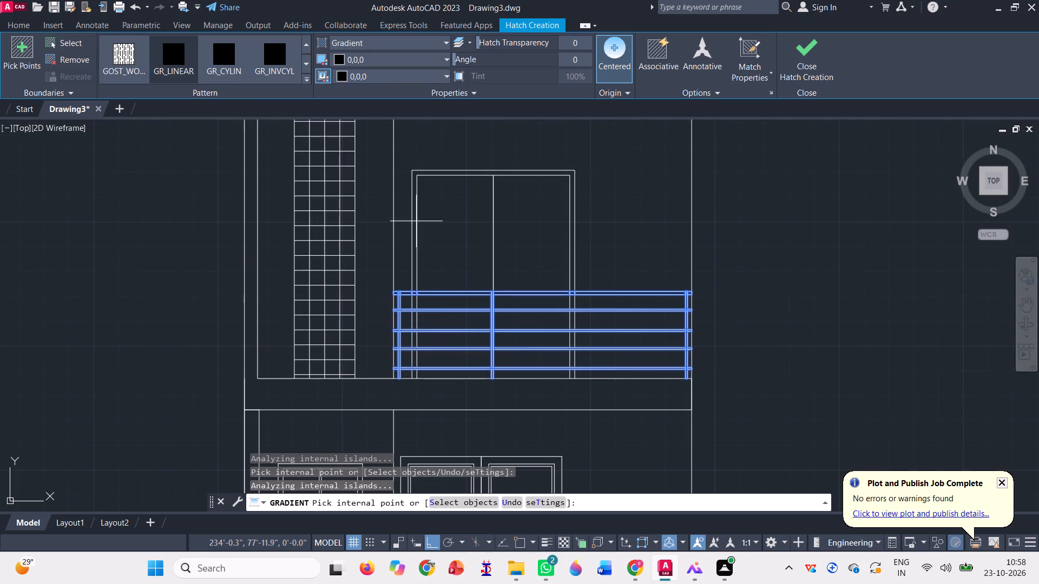
pyautogui.scroll(6, 411, 209)
pyautogui.click(412, 223)
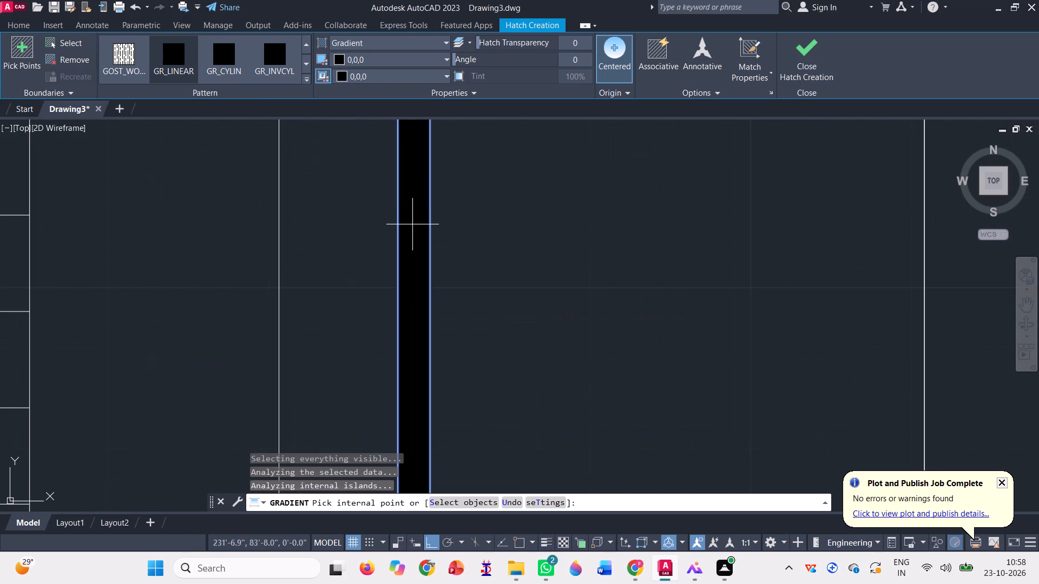
# Fill the door frame's left jamb behind the railing from the top rail to the third rail with the black gradient.
pyautogui.scroll(-7, 412, 223)
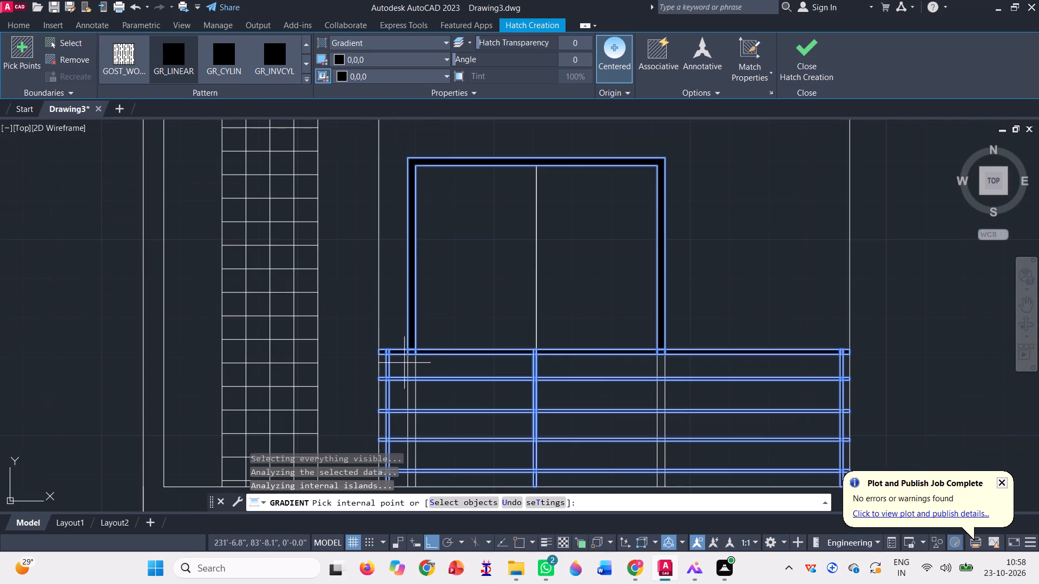
pyautogui.scroll(4, 417, 385)
pyautogui.scroll(3, 393, 344)
pyautogui.click(397, 324)
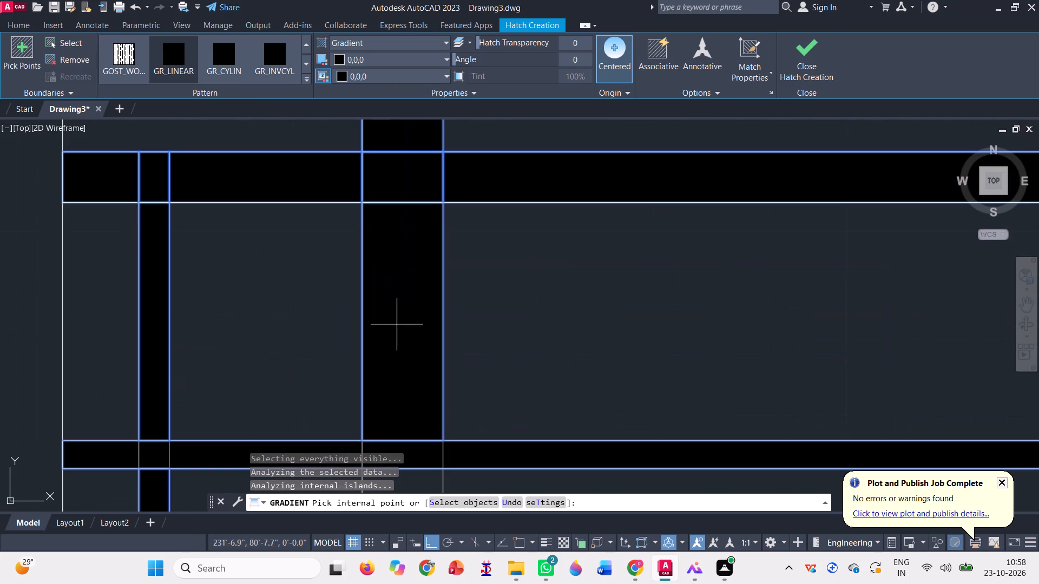
pyautogui.scroll(-6, 422, 242)
pyautogui.scroll(1, 406, 367)
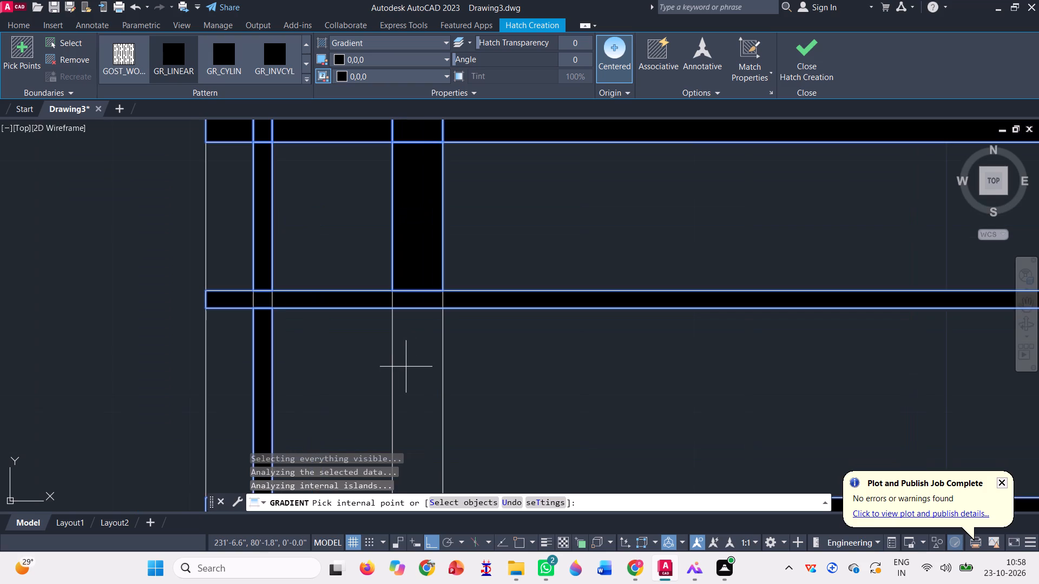
pyautogui.click(413, 371)
# Fill the door frame's left jamb from the third rail down to the slab with the black gradient.
pyautogui.scroll(-6, 426, 250)
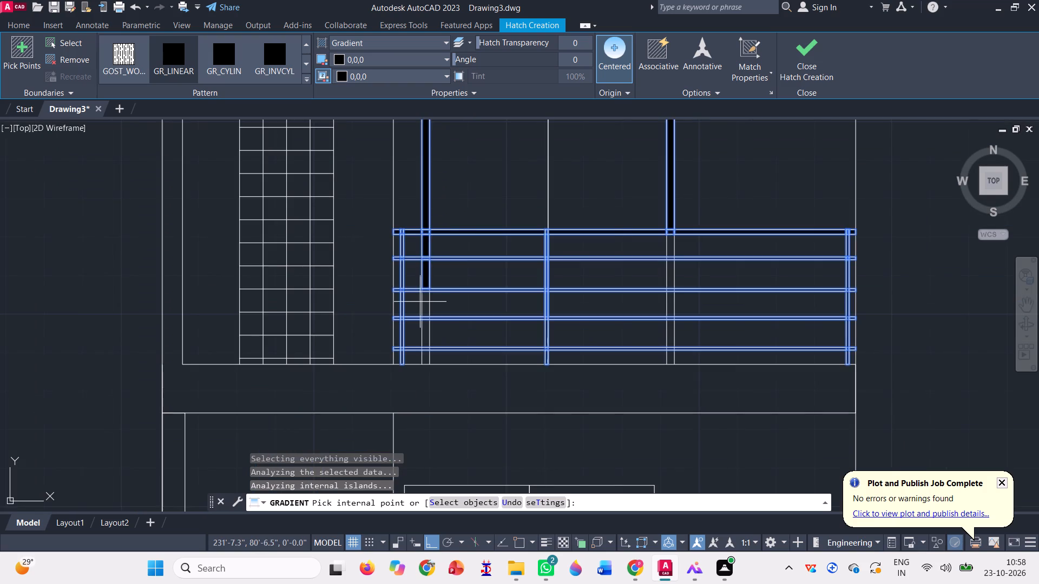
pyautogui.scroll(4, 420, 304)
pyautogui.click(440, 307)
pyautogui.scroll(-3, 440, 277)
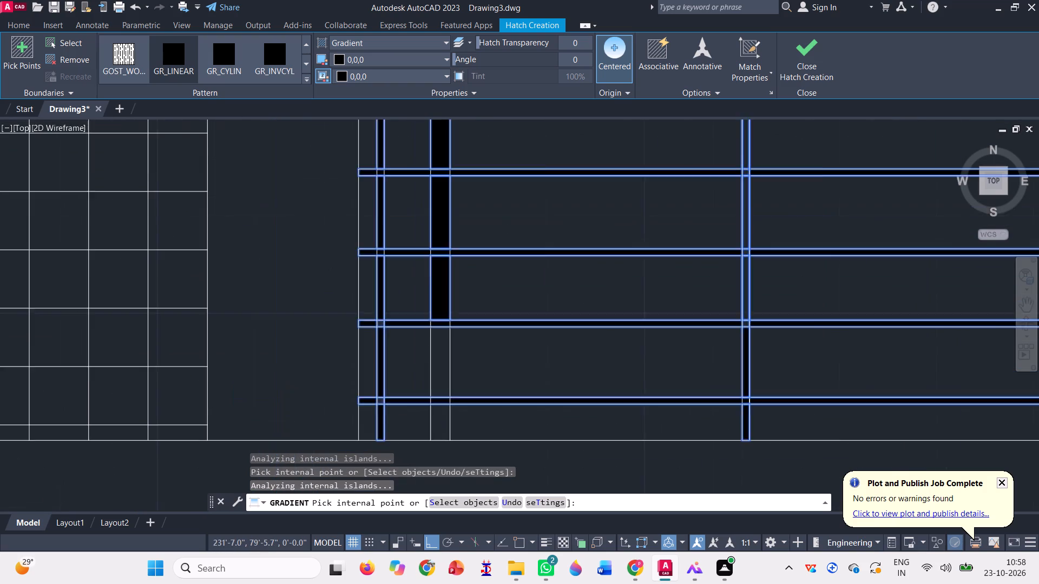
pyautogui.scroll(3, 438, 353)
pyautogui.click(449, 298)
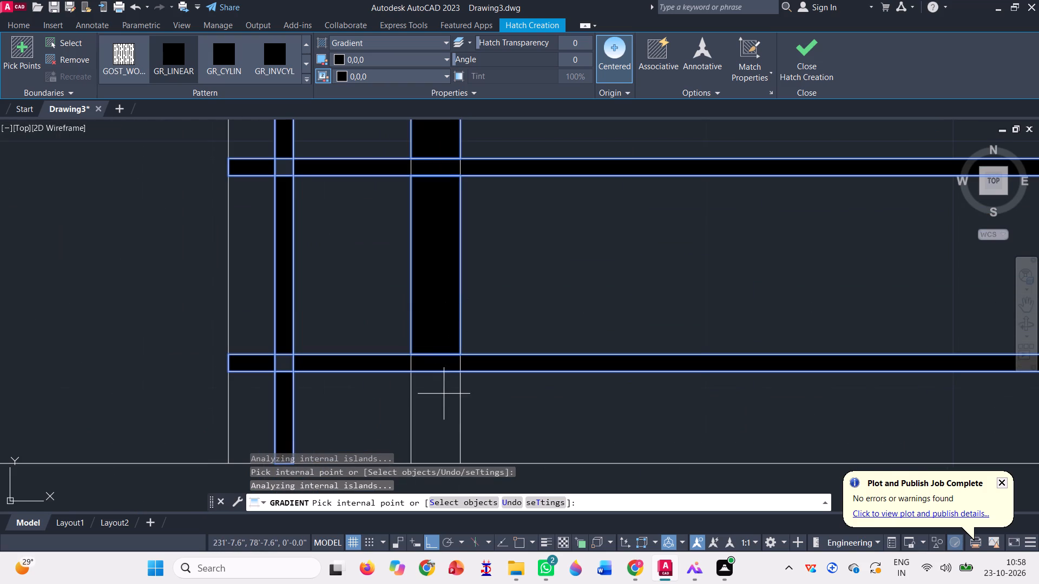
pyautogui.click(445, 422)
# Fill the door frame's right jamb from the slab up to the fourth rail with the black gradient.
pyautogui.scroll(-4, 391, 363)
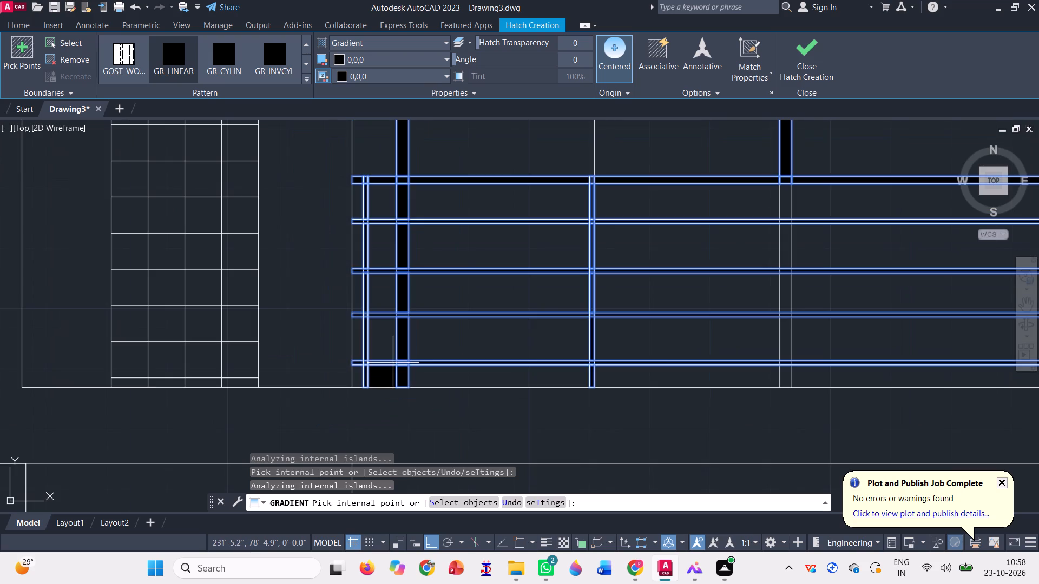
pyautogui.scroll(2, 795, 359)
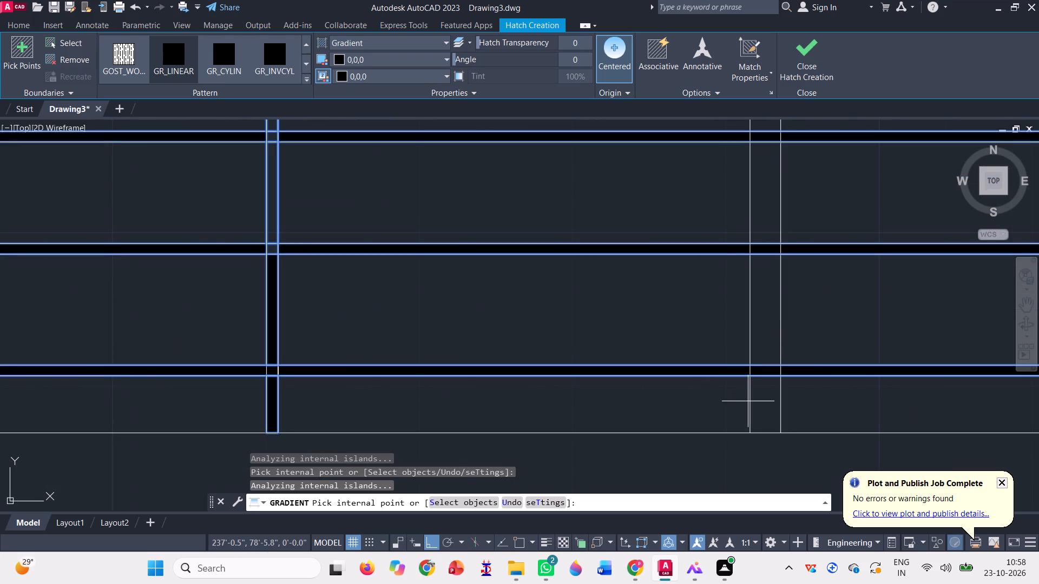
pyautogui.click(768, 404)
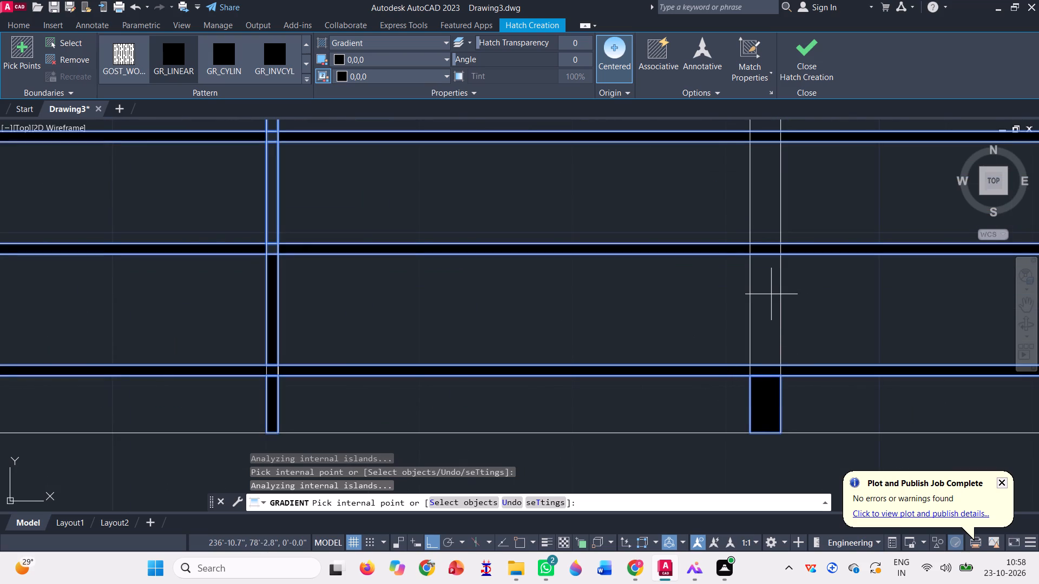
pyautogui.click(771, 294)
# Fill the door frame's right jamb from the top rail down to the fourth rail with the black gradient.
pyautogui.scroll(-3, 758, 381)
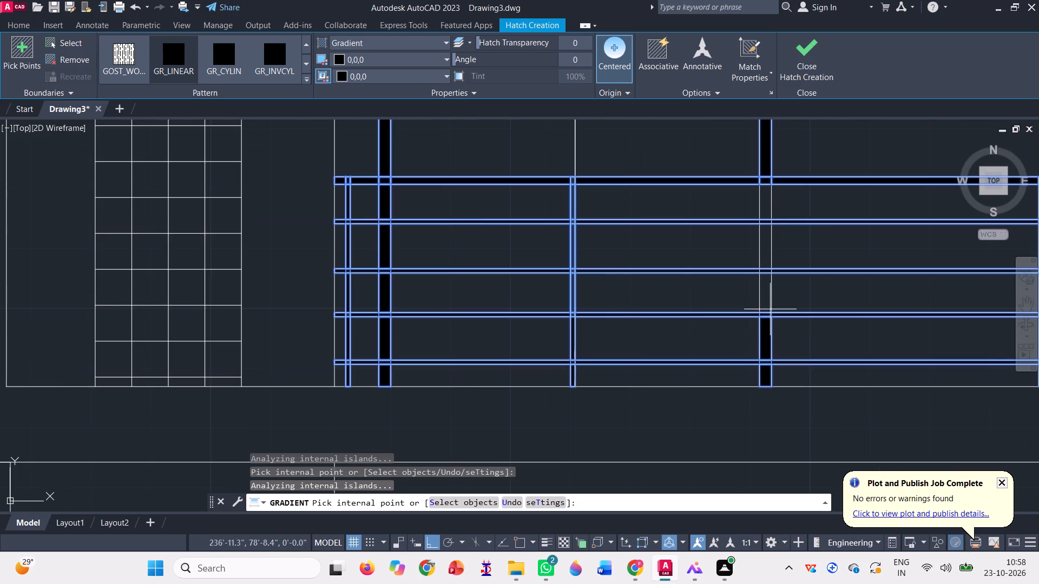
pyautogui.scroll(3, 754, 223)
pyautogui.click(758, 185)
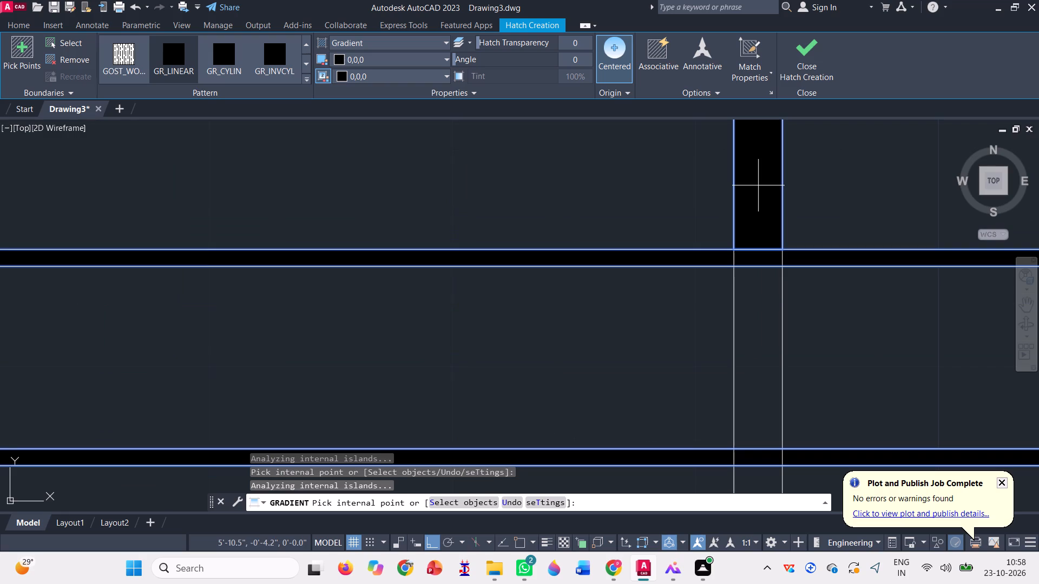
pyautogui.click(751, 348)
pyautogui.scroll(-2, 662, 262)
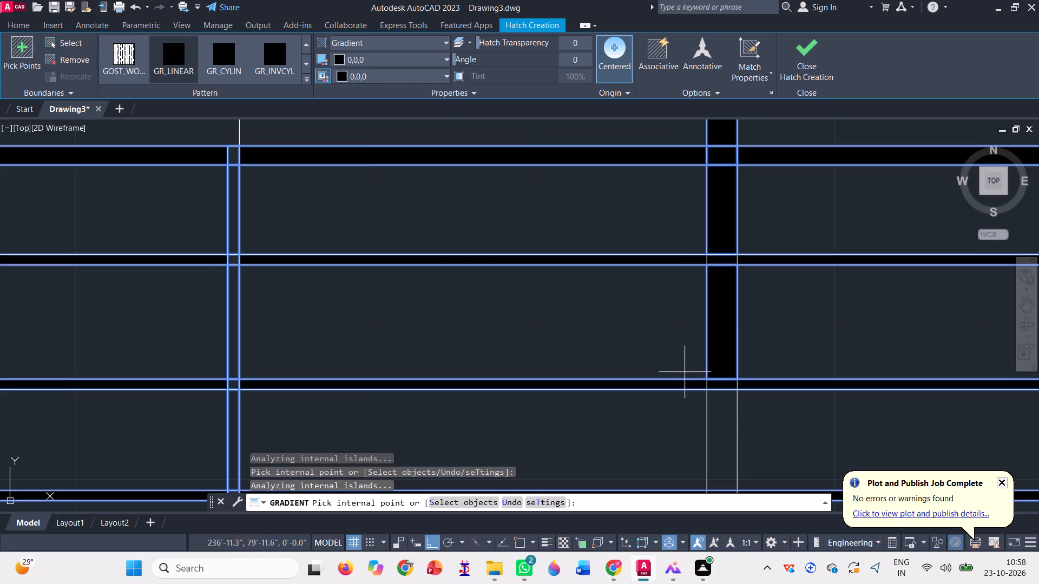
pyautogui.click(717, 423)
pyautogui.scroll(-1, 684, 285)
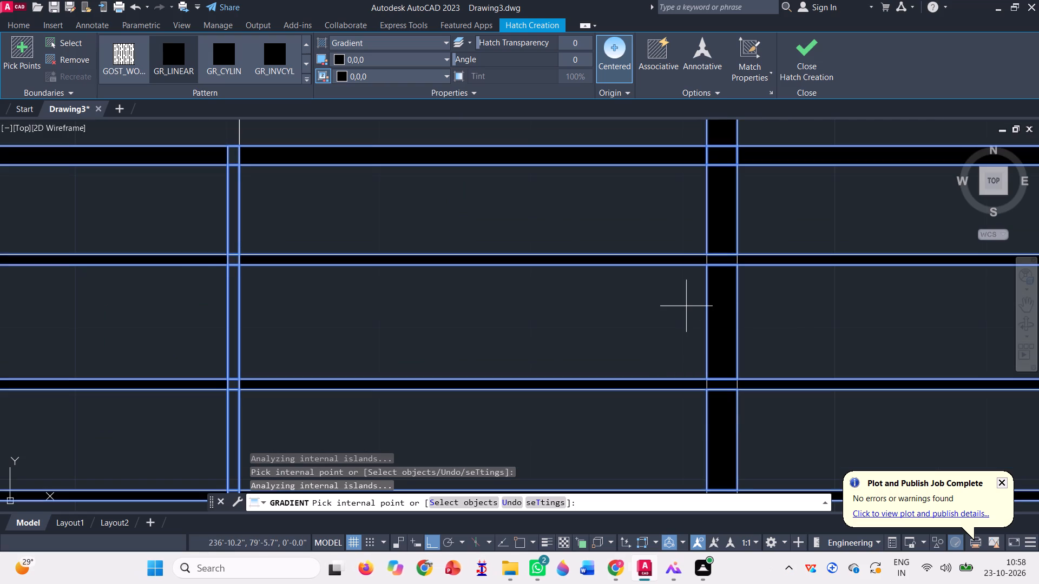
pyautogui.scroll(-4, 684, 285)
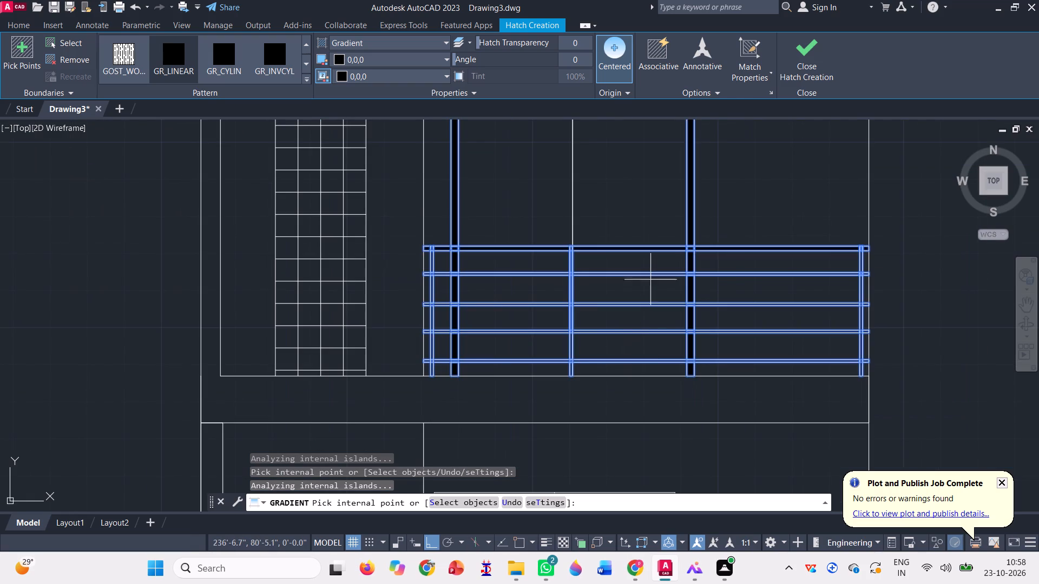
# Fill the ground-floor door handle with the black gradient.
pyautogui.scroll(-2, 653, 259)
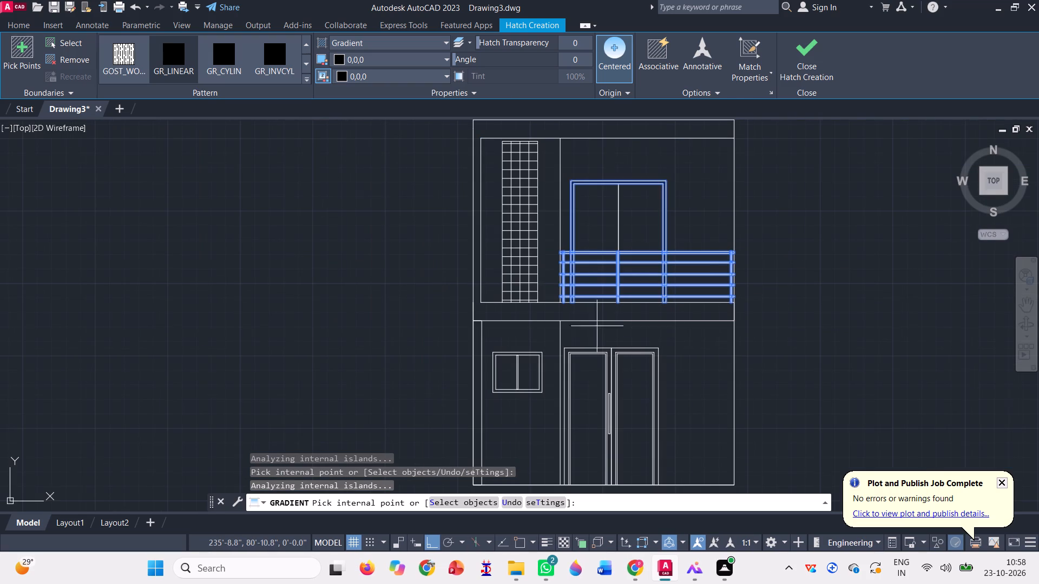
pyautogui.scroll(3, 610, 428)
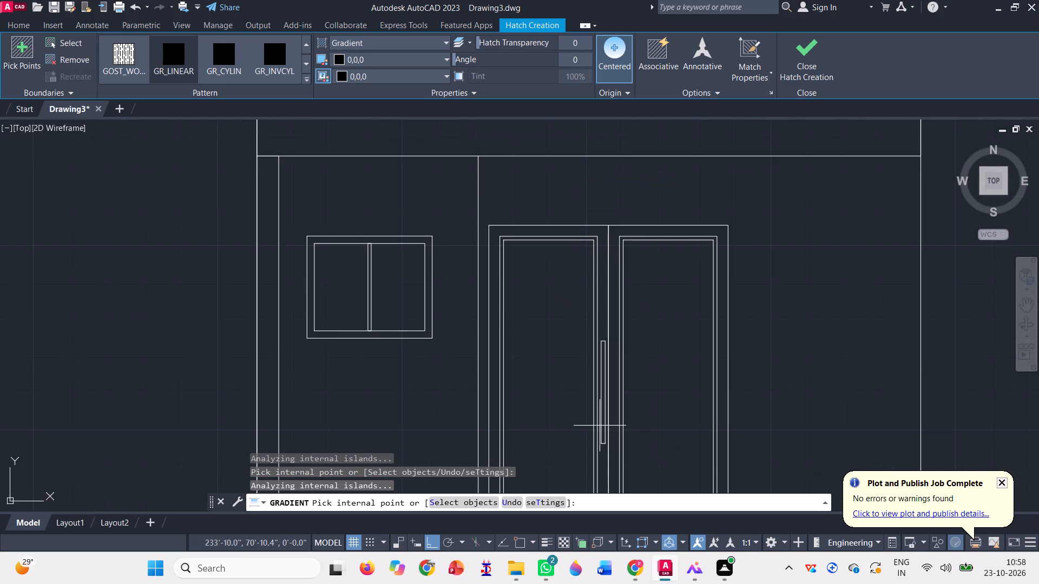
pyautogui.scroll(4, 587, 419)
pyautogui.scroll(2, 665, 362)
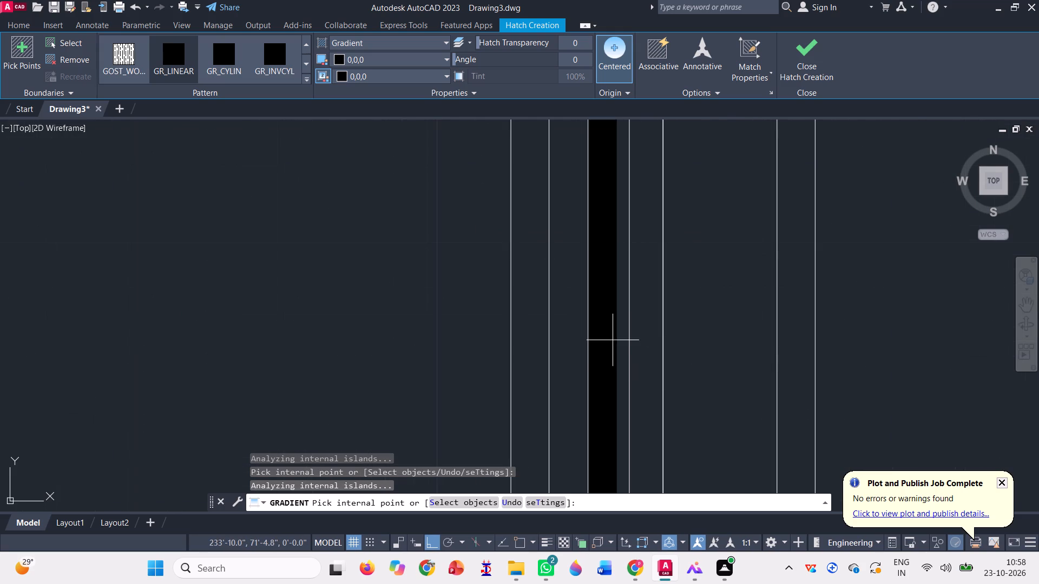
pyautogui.click(611, 340)
# Fill the outer frame of the ground-floor window with the black gradient and finish the hatch.
pyautogui.scroll(-8, 612, 346)
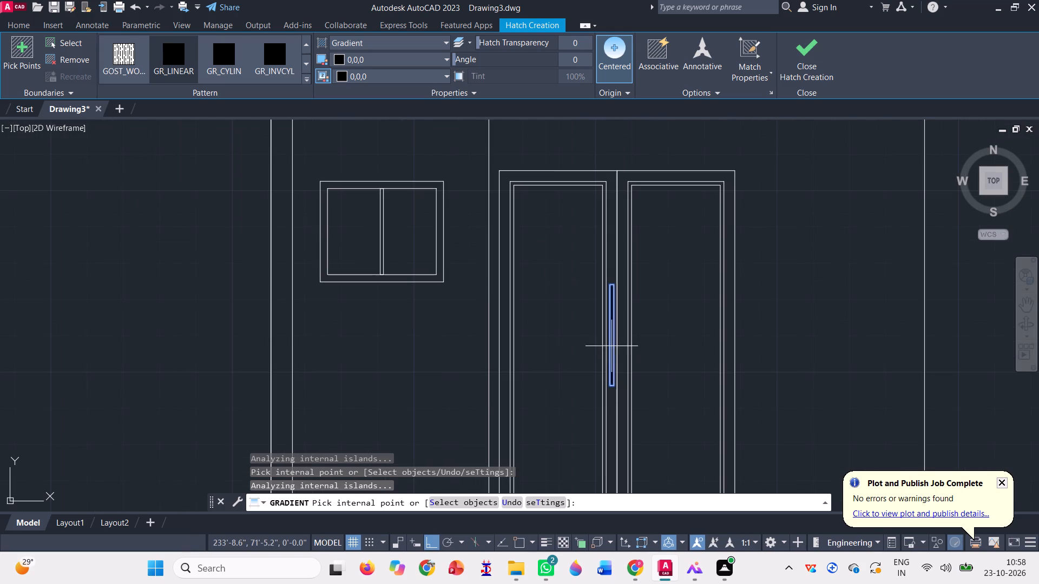
pyautogui.scroll(3, 324, 187)
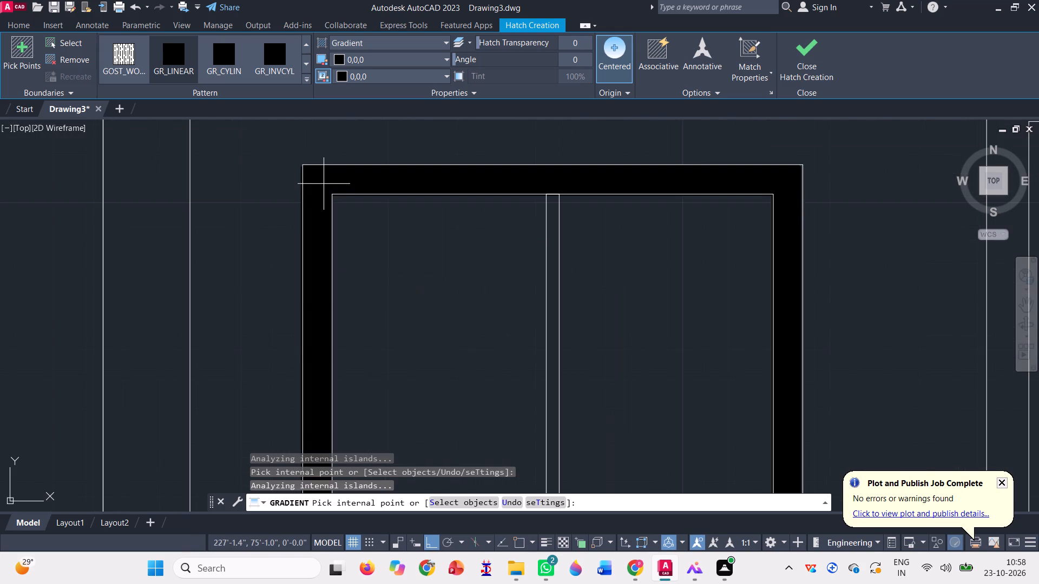
pyautogui.click(324, 184)
pyautogui.scroll(-3, 615, 244)
pyautogui.scroll(-2, 546, 221)
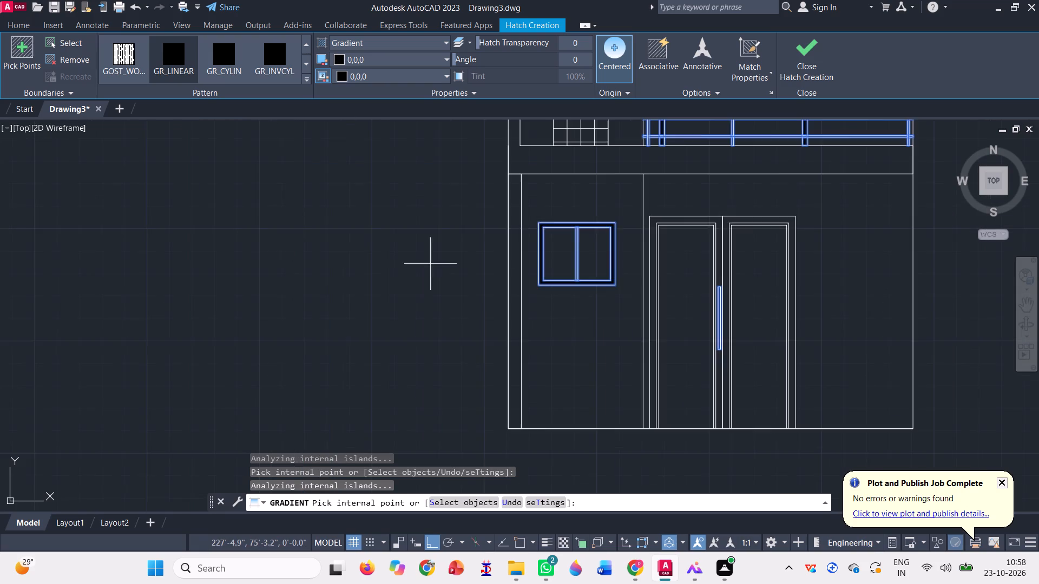
pyautogui.scroll(-2, 403, 286)
pyautogui.click(814, 58)
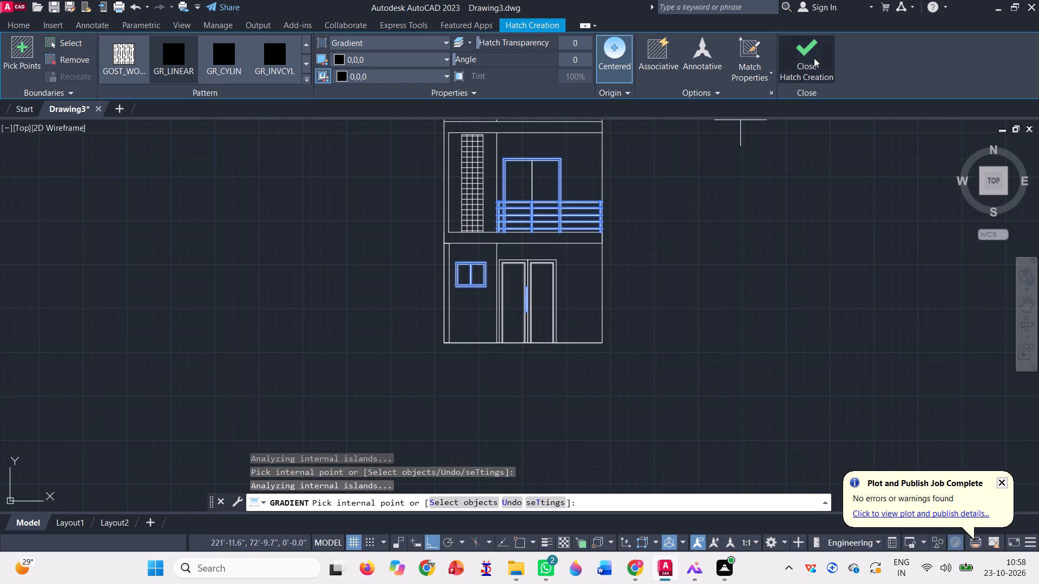
pyautogui.scroll(-1, 311, 403)
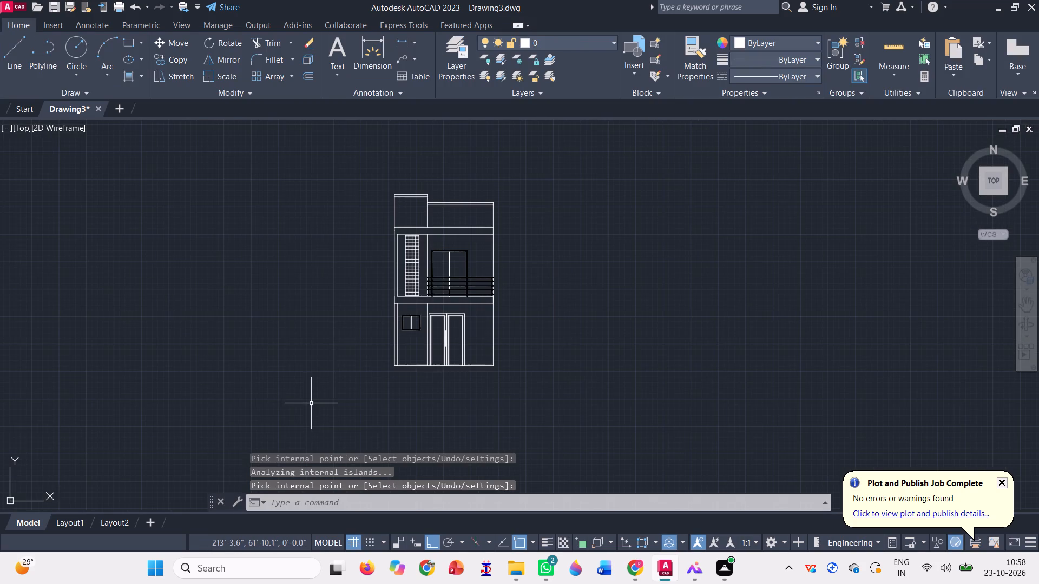
# Start a gradient hatch with both colours set to 147,149,152 and fill the two parapet walls below the roof caps.
pyautogui.click(128, 79)
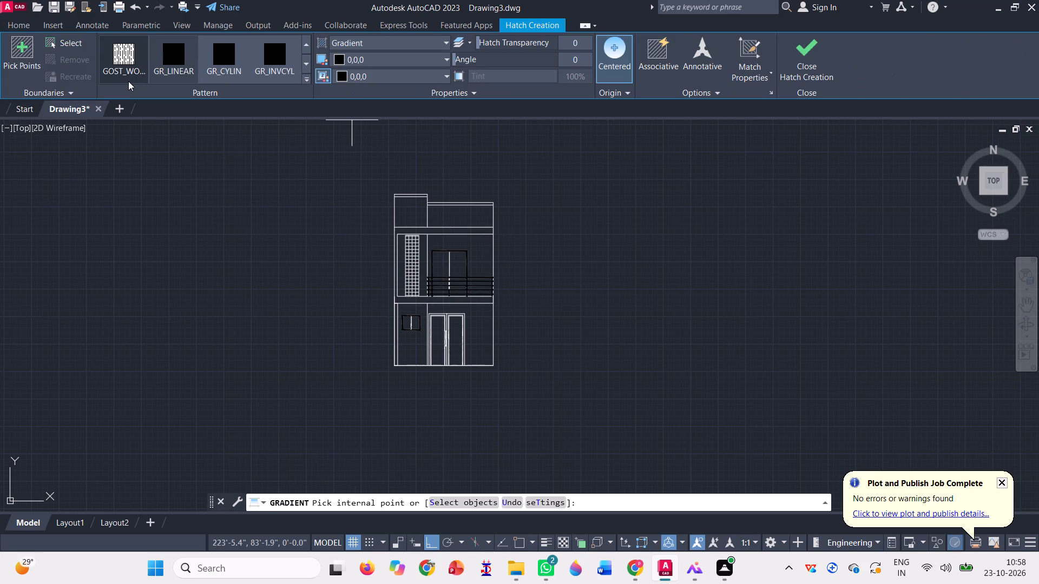
pyautogui.click(361, 61)
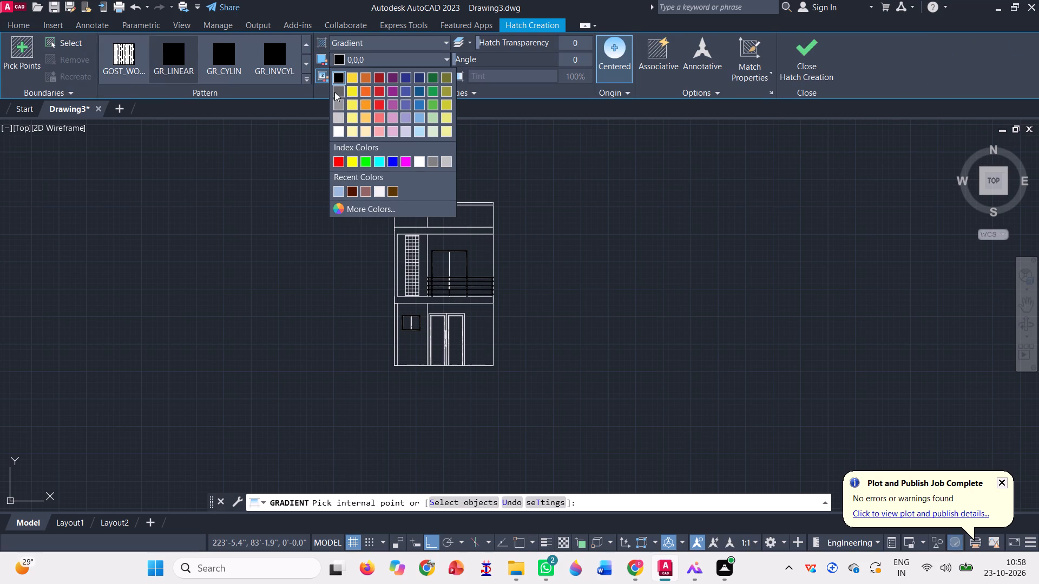
pyautogui.click(340, 99)
pyautogui.click(384, 78)
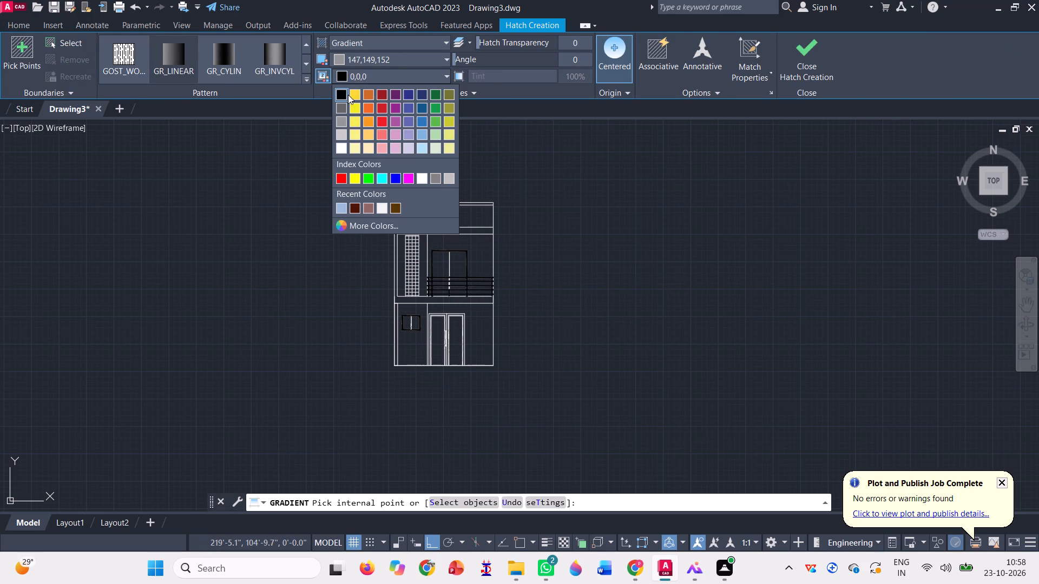
pyautogui.click(339, 121)
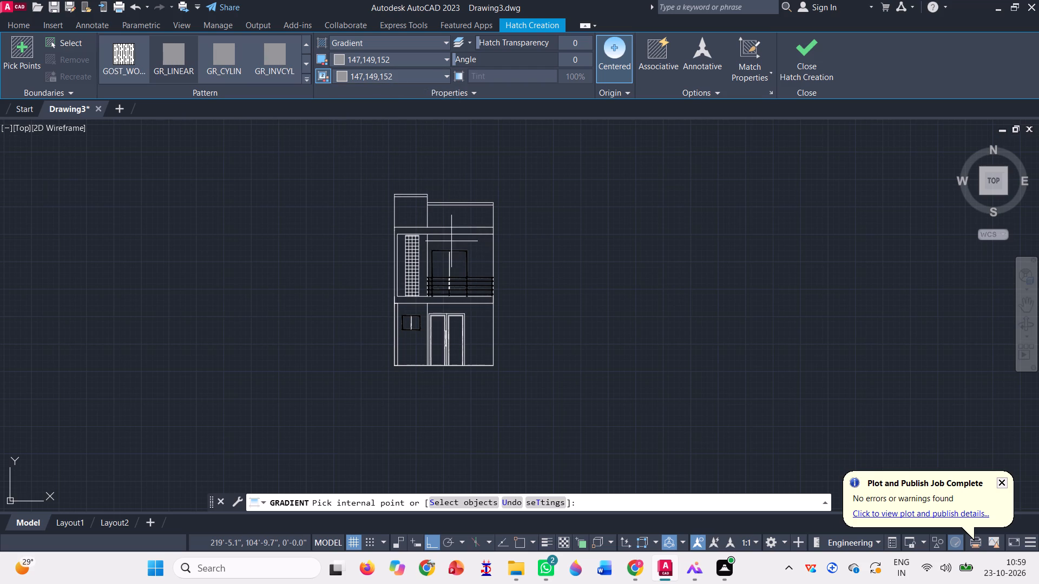
pyautogui.scroll(2, 378, 232)
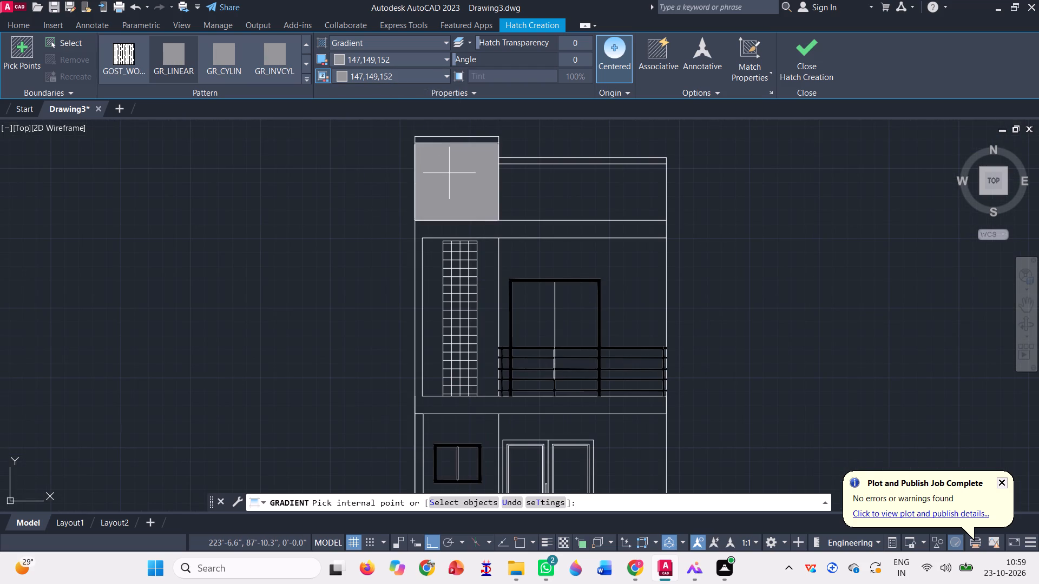
pyautogui.click(449, 173)
pyautogui.click(548, 196)
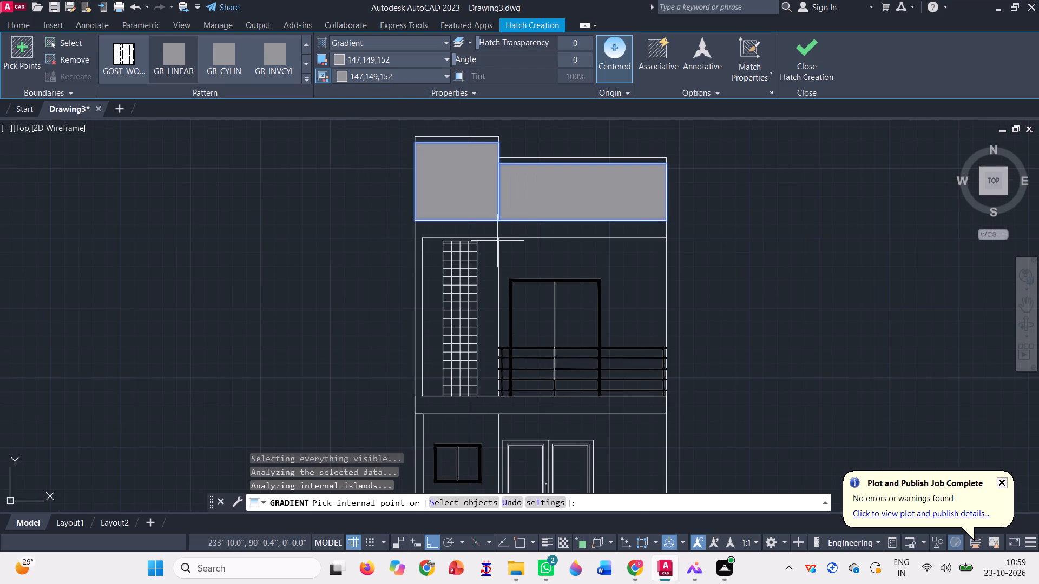
# Fill the upper-floor wall around the grid window and the wall around the door above the railing with the grey gradient.
pyautogui.scroll(2, 436, 307)
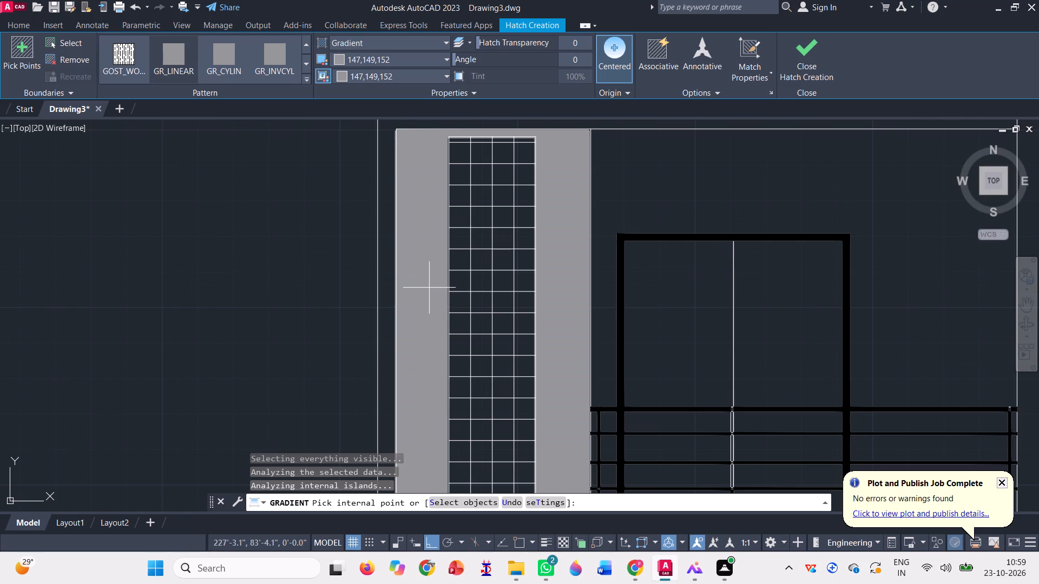
pyautogui.click(429, 288)
pyautogui.scroll(-3, 428, 270)
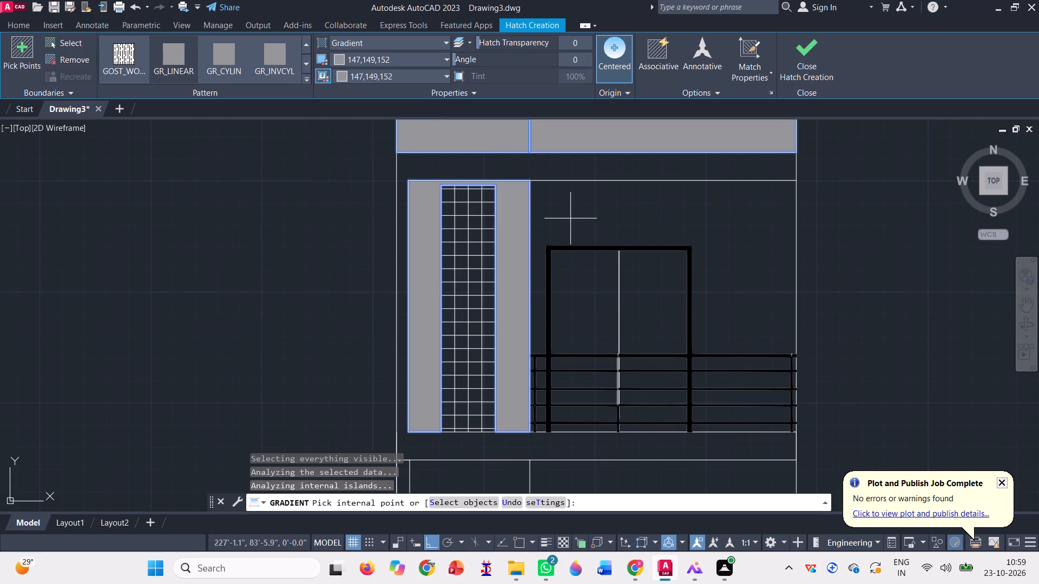
pyautogui.click(570, 217)
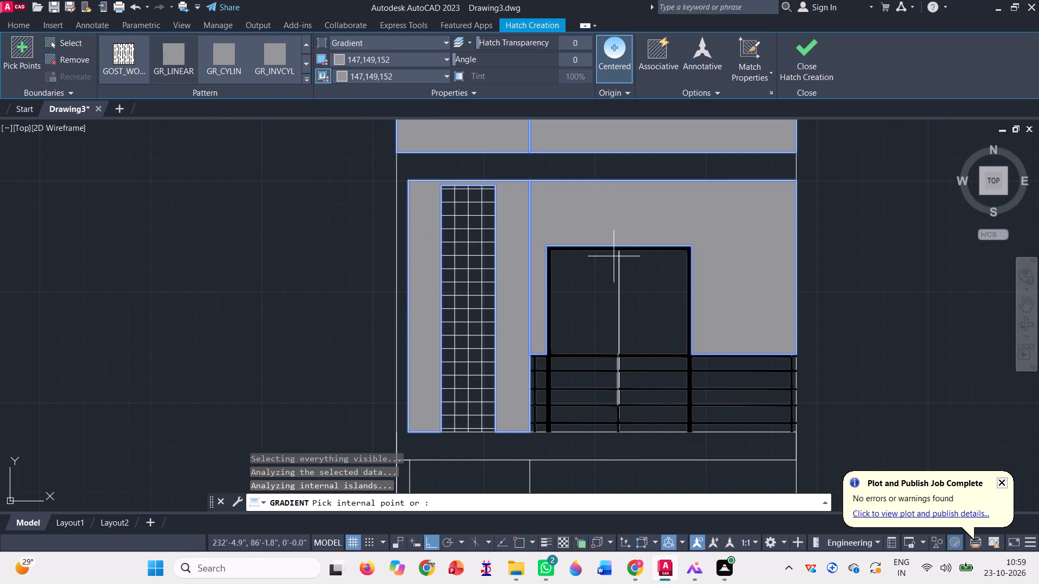
# Fill the five wall panels between the rails, from the door's right jamb to the right railing post, with the grey gradient.
pyautogui.scroll(3, 705, 363)
pyautogui.click(687, 357)
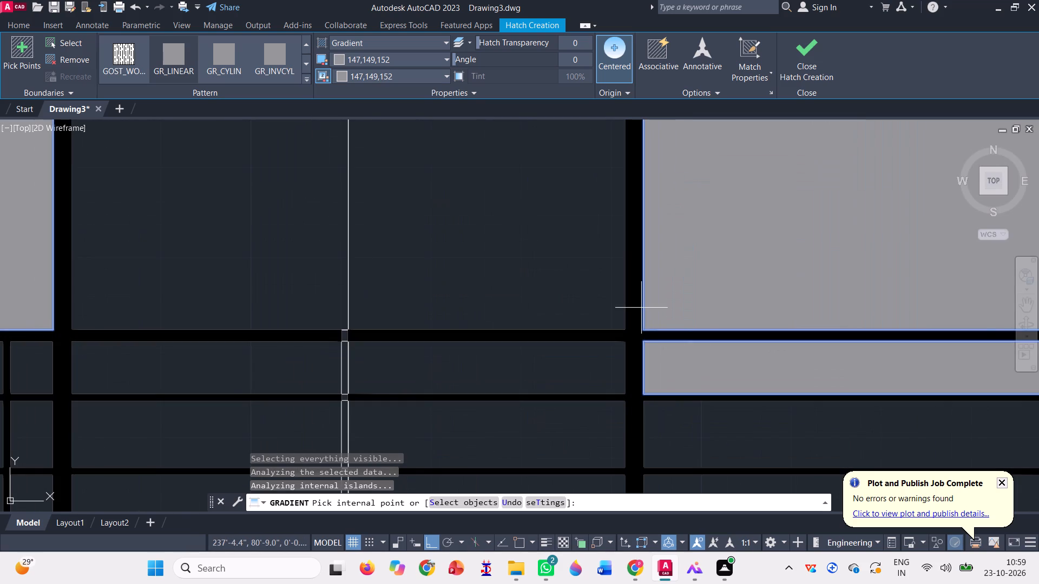
pyautogui.scroll(-5, 613, 253)
pyautogui.scroll(3, 712, 344)
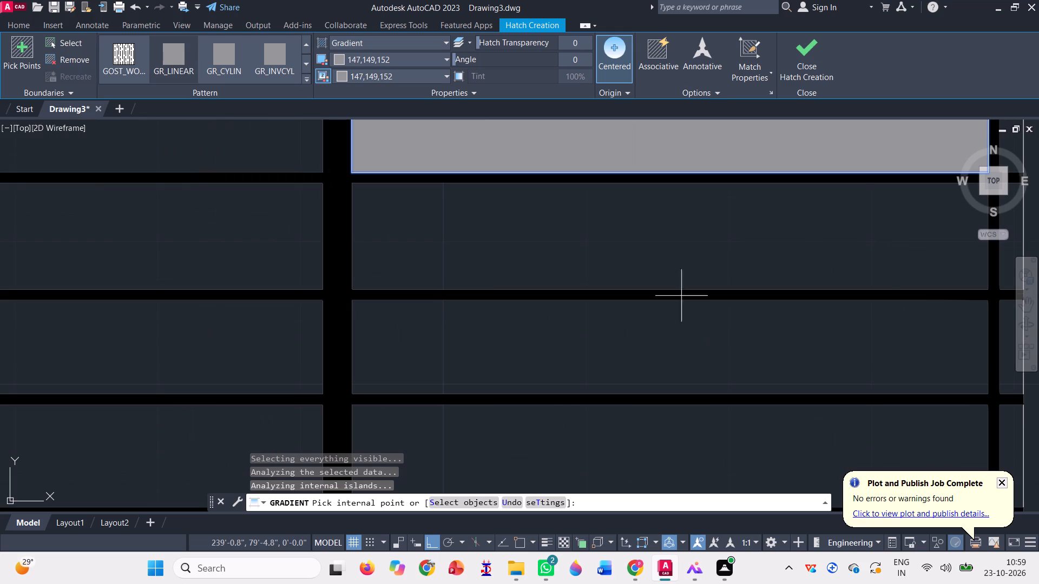
pyautogui.click(621, 225)
pyautogui.click(618, 374)
pyautogui.scroll(-3, 571, 209)
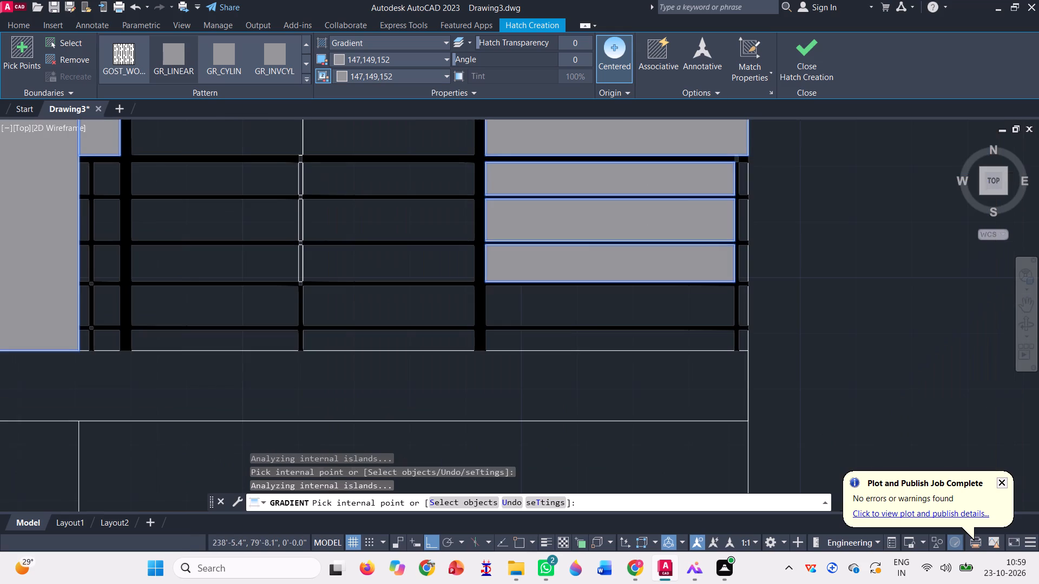
pyautogui.scroll(2, 593, 304)
pyautogui.click(592, 304)
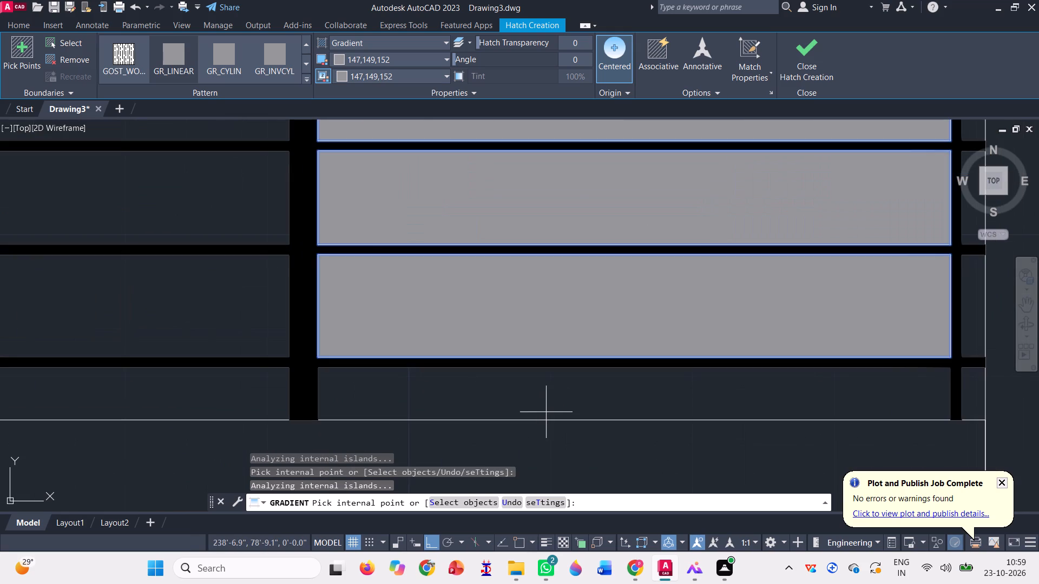
pyautogui.click(543, 409)
# Fill the five narrow wall strips between the right railing post and the building's right edge with the grey gradient.
pyautogui.scroll(-4, 390, 356)
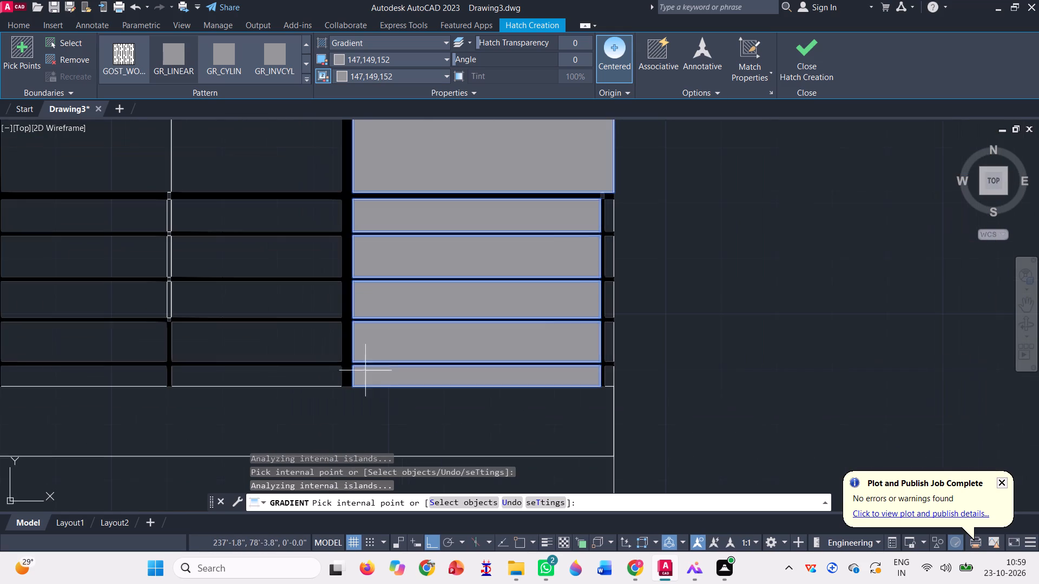
pyautogui.scroll(4, 641, 203)
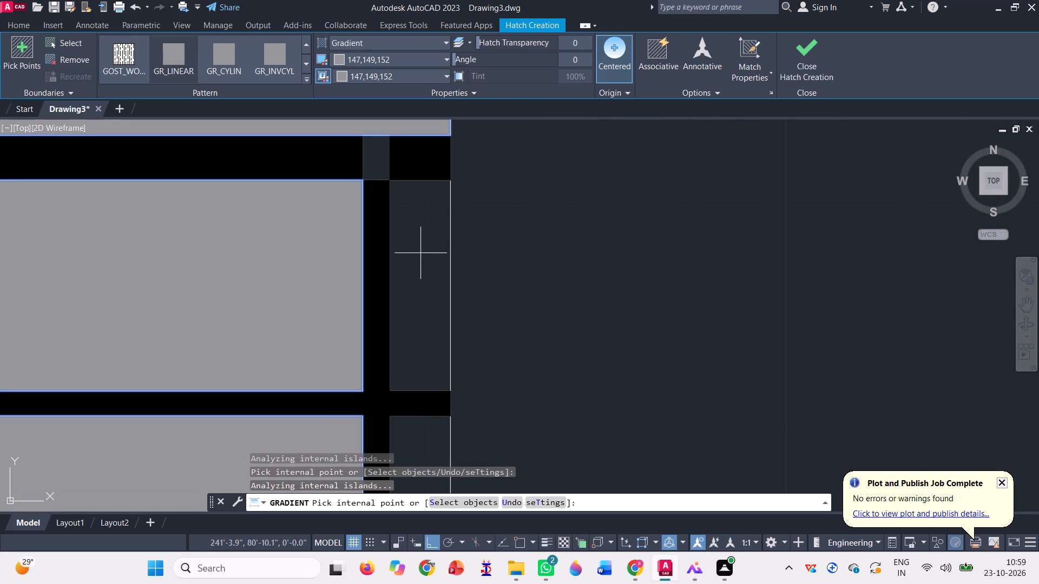
pyautogui.click(420, 253)
pyautogui.scroll(-3, 535, 215)
pyautogui.scroll(3, 485, 307)
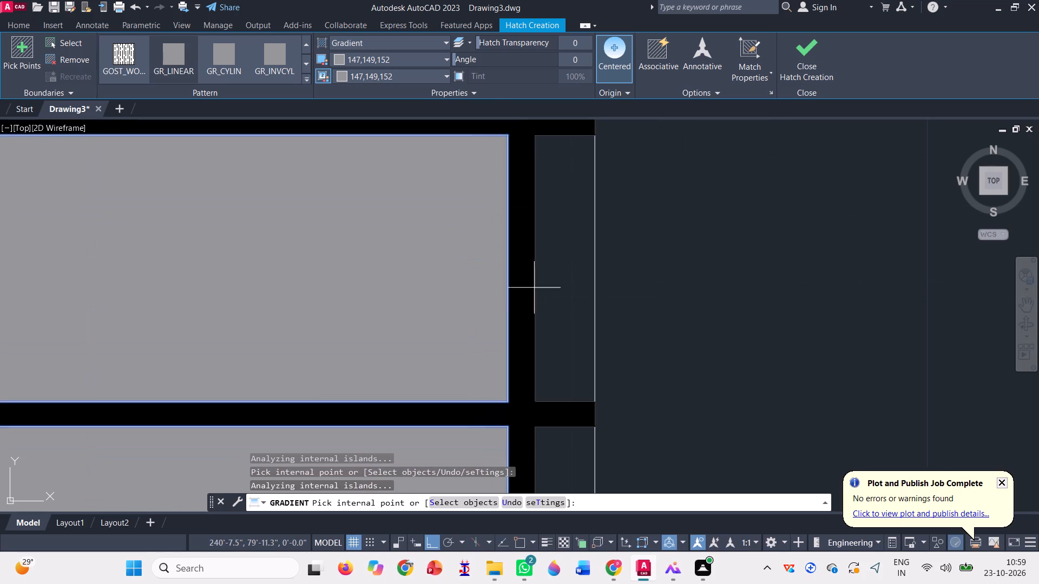
pyautogui.click(558, 274)
pyautogui.scroll(-2, 554, 203)
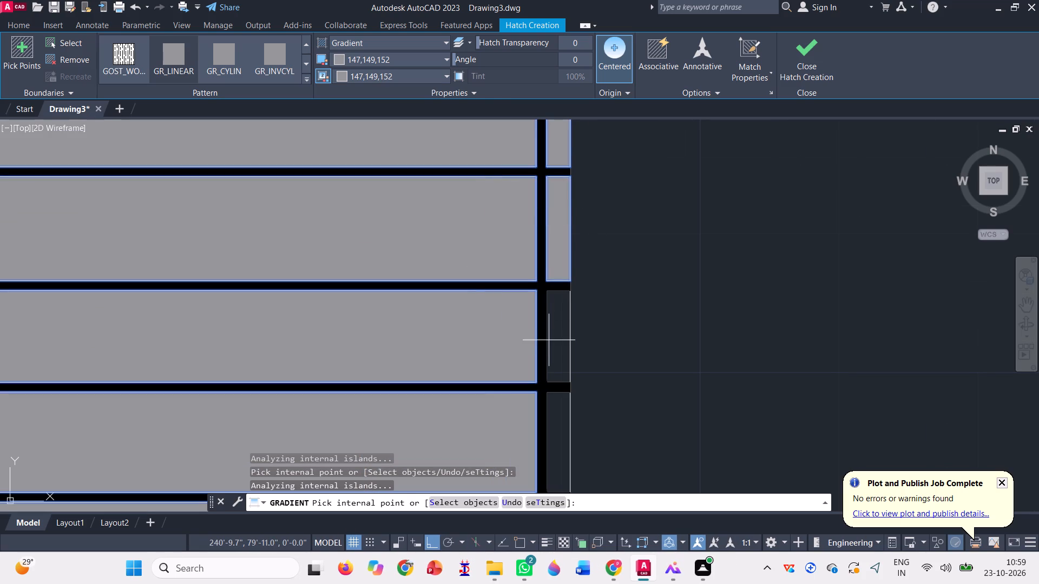
pyautogui.click(553, 344)
pyautogui.scroll(-2, 533, 262)
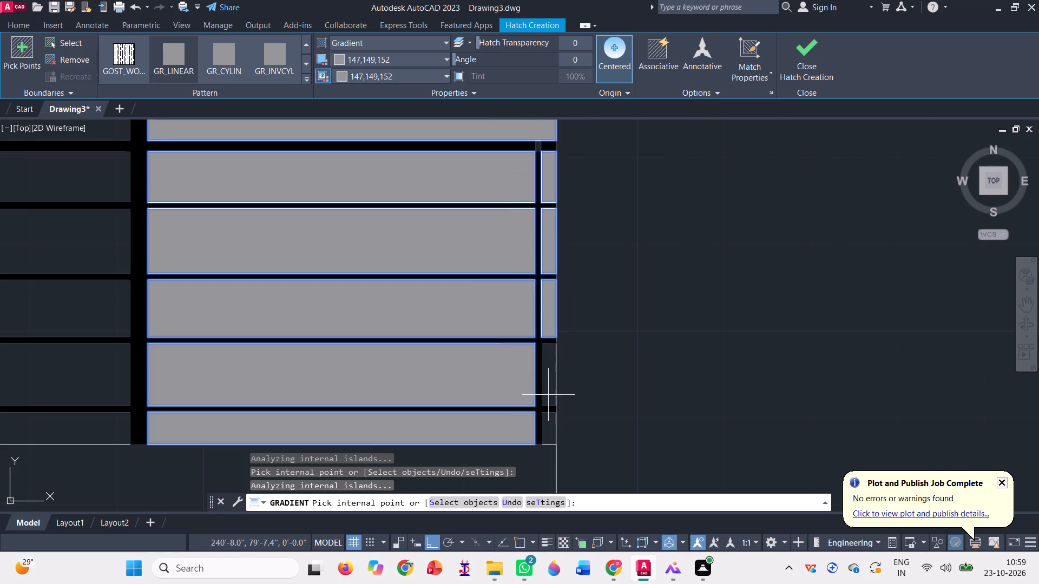
pyautogui.scroll(4, 537, 428)
pyautogui.click(591, 385)
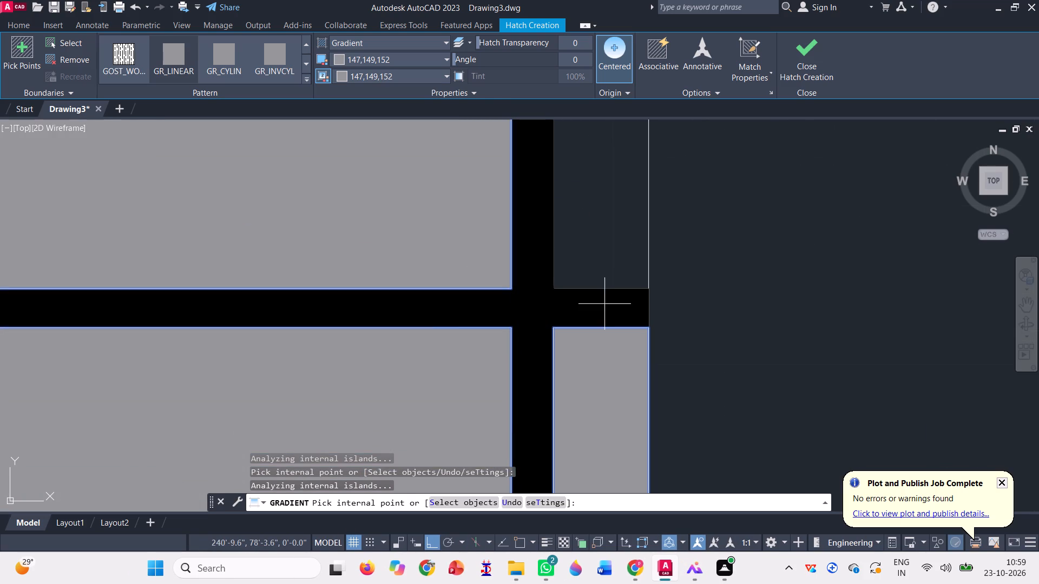
pyautogui.click(600, 182)
# Fill the five narrow wall strips between the grid-window wall and the left railing post with the grey gradient.
pyautogui.scroll(-6, 665, 260)
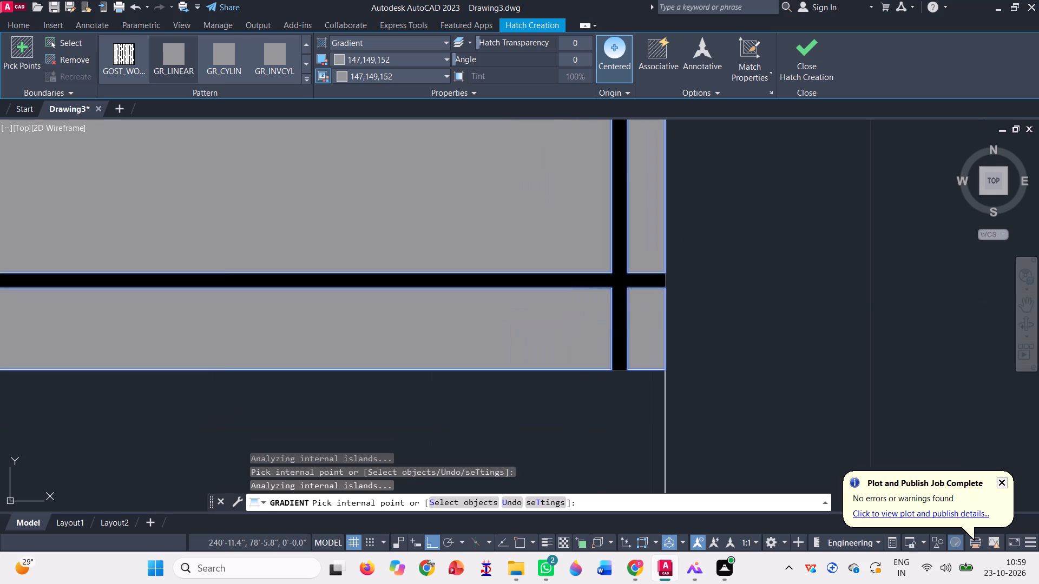
pyautogui.scroll(-3, 608, 313)
pyautogui.scroll(-2, 556, 347)
pyautogui.scroll(3, 315, 302)
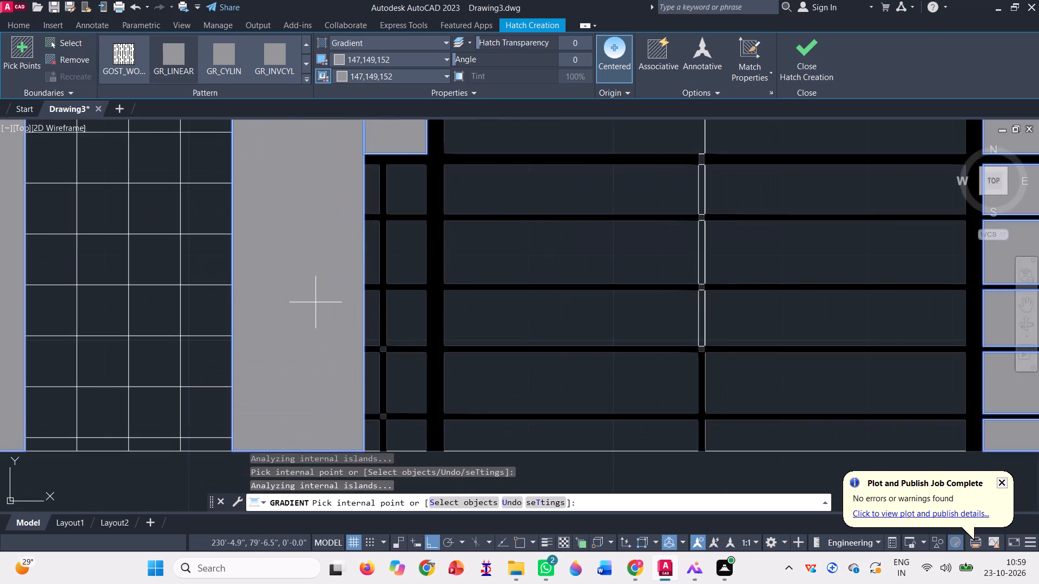
pyautogui.scroll(3, 370, 177)
pyautogui.click(376, 190)
pyautogui.scroll(-3, 415, 220)
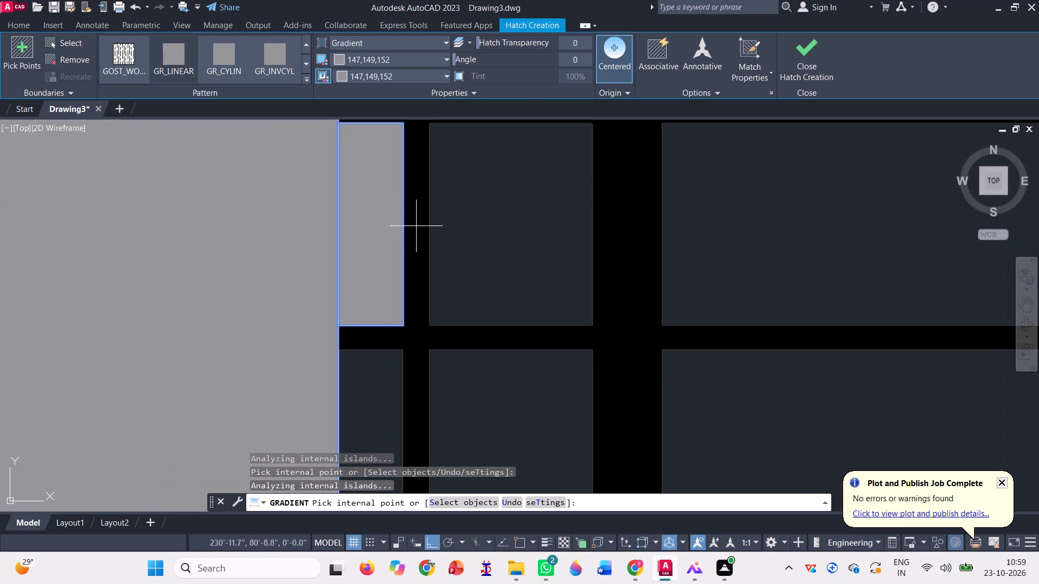
pyautogui.scroll(-2, 364, 254)
pyautogui.scroll(2, 372, 365)
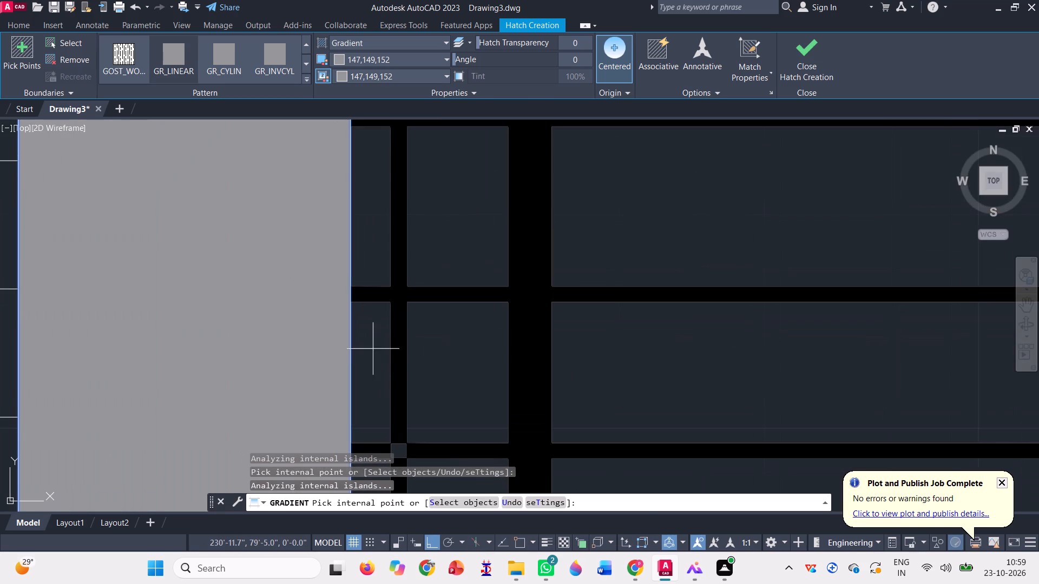
pyautogui.click(377, 205)
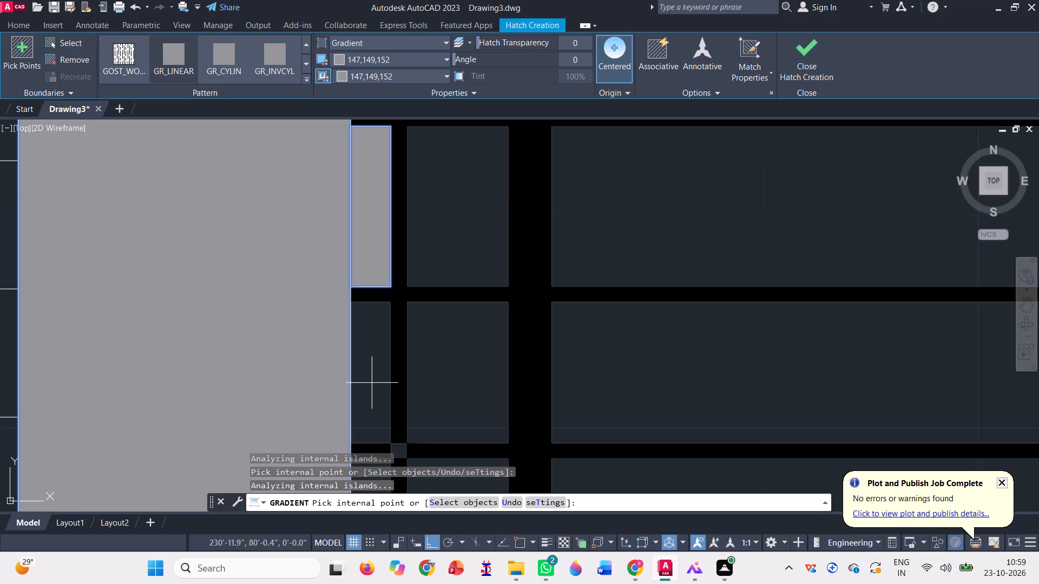
pyautogui.click(371, 383)
pyautogui.scroll(-3, 358, 204)
pyautogui.scroll(-2, 385, 242)
pyautogui.scroll(2, 371, 304)
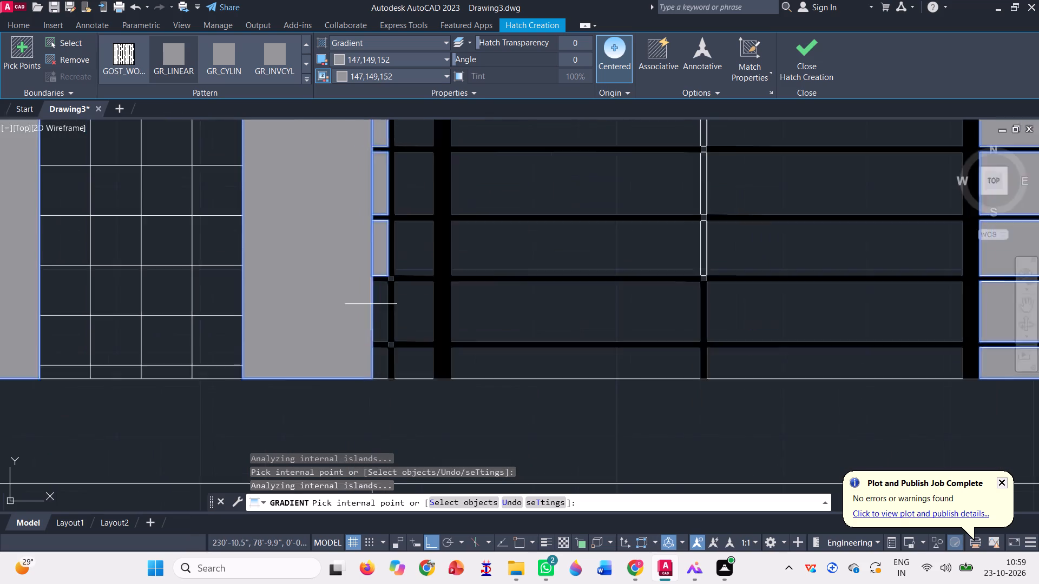
pyautogui.scroll(1, 371, 304)
pyautogui.click(376, 318)
pyautogui.scroll(-2, 363, 222)
pyautogui.scroll(3, 381, 321)
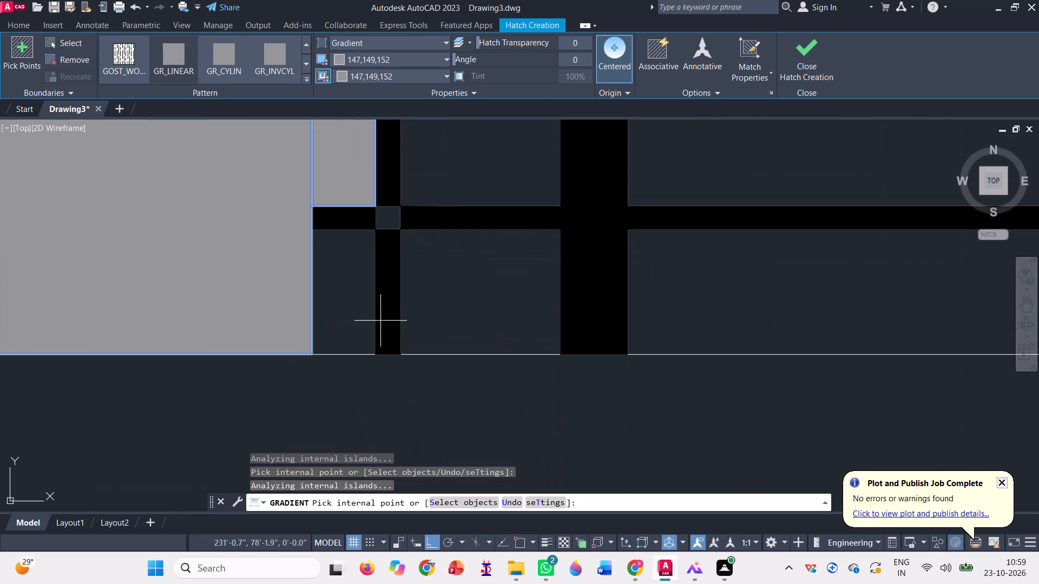
pyautogui.click(353, 307)
# Fill the five wall panels between the left railing post and the upper door's left jamb with the grey gradient.
pyautogui.click(506, 307)
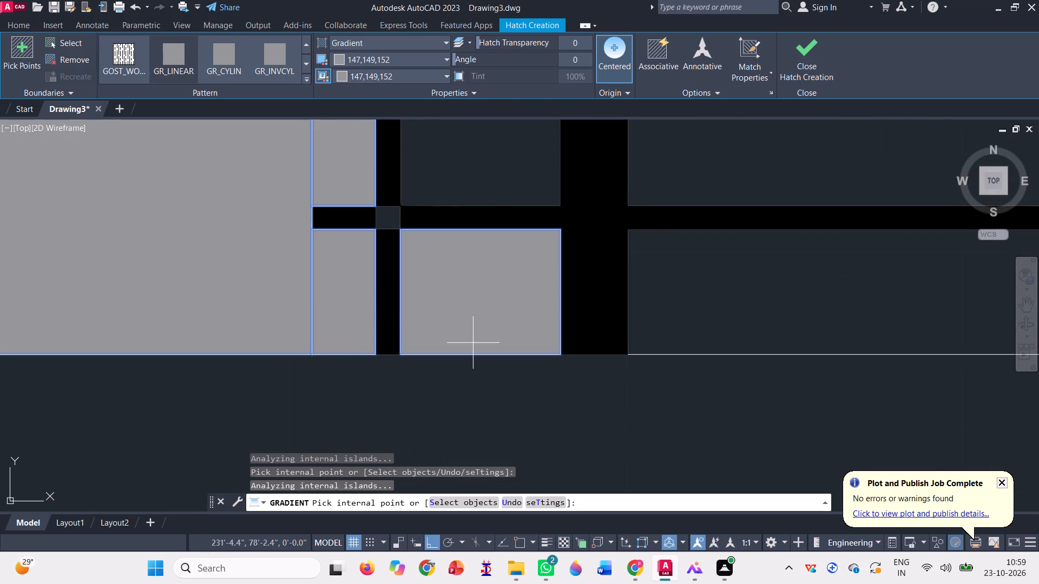
pyautogui.scroll(-5, 456, 356)
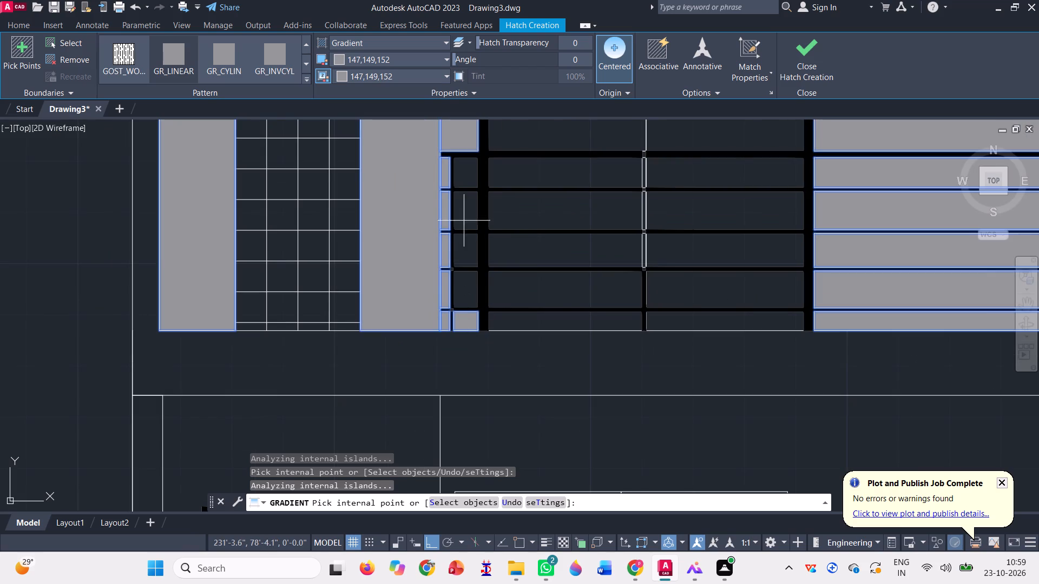
pyautogui.click(464, 164)
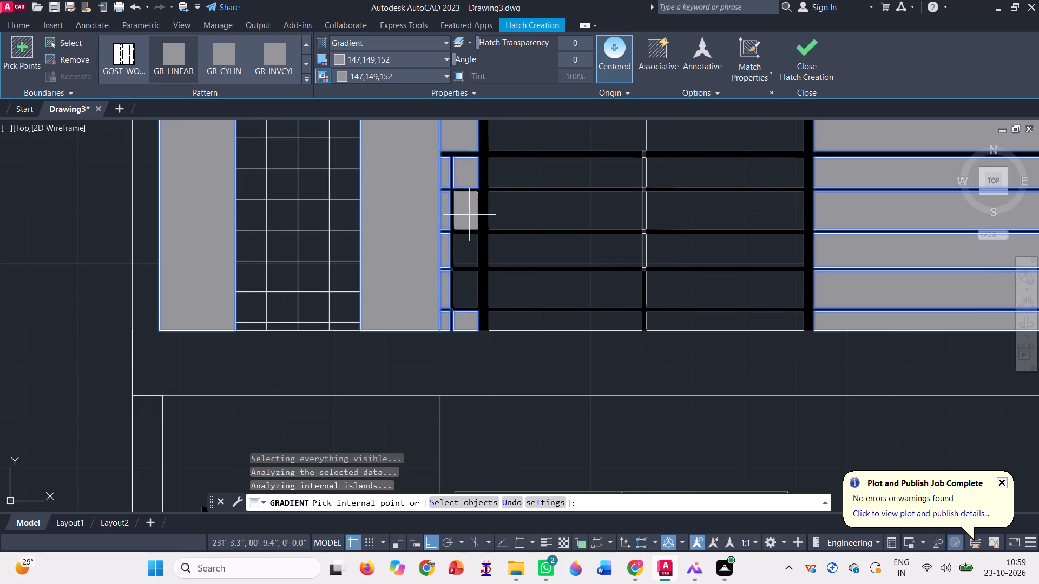
pyautogui.click(467, 211)
pyautogui.click(467, 247)
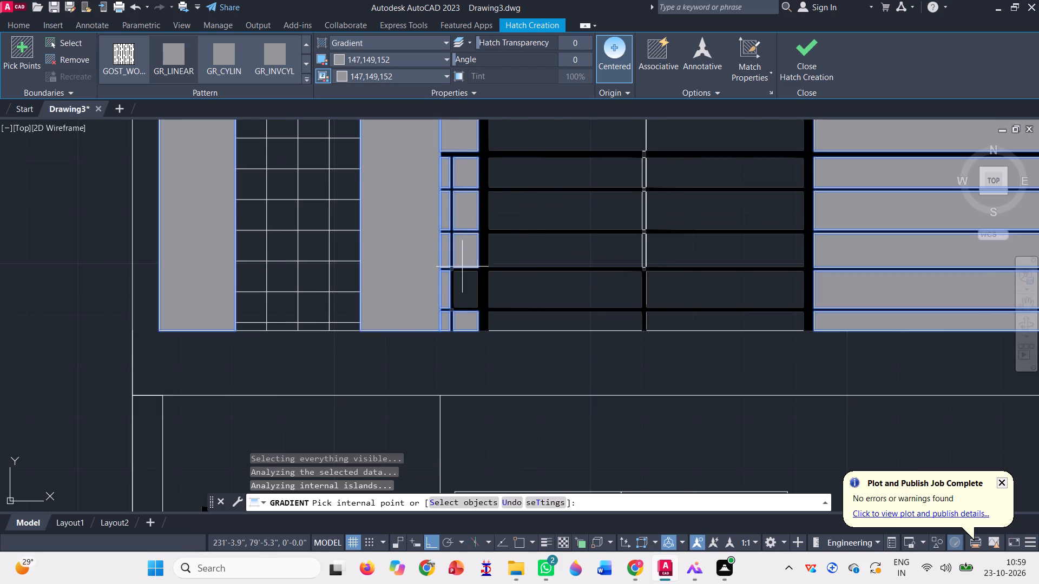
pyautogui.click(464, 285)
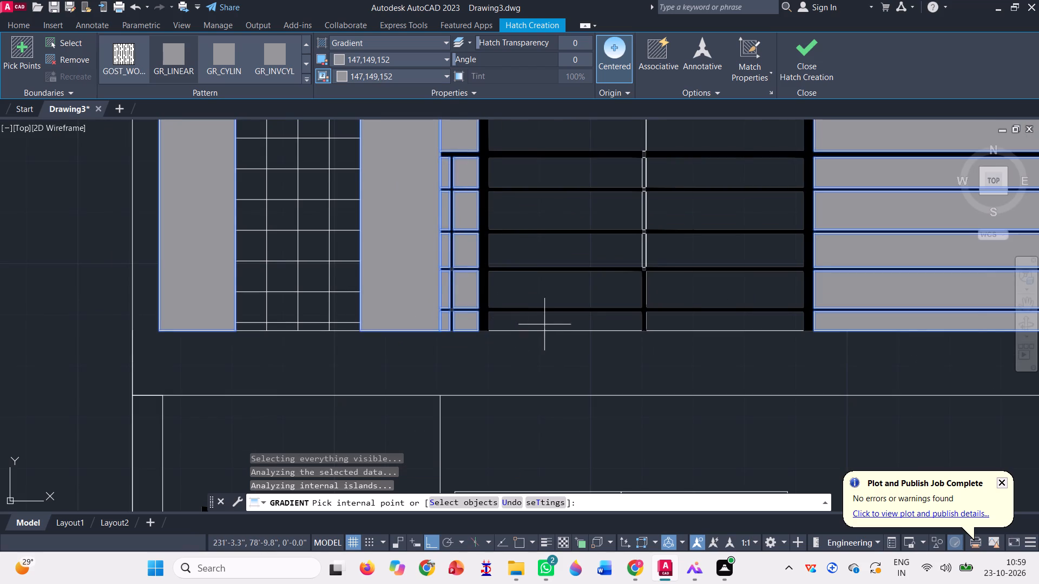
# Fill the upper door's left-leaf panel below the lowest rail and the ground-floor wall around the entrance door with the grey gradient.
pyautogui.scroll(3, 545, 324)
pyautogui.click(534, 316)
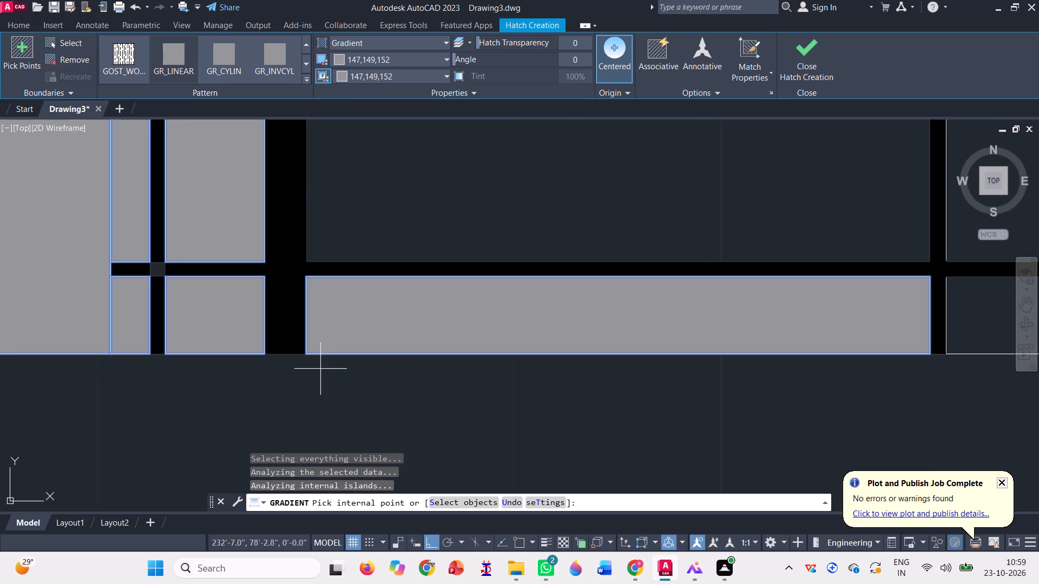
pyautogui.scroll(-4, 319, 369)
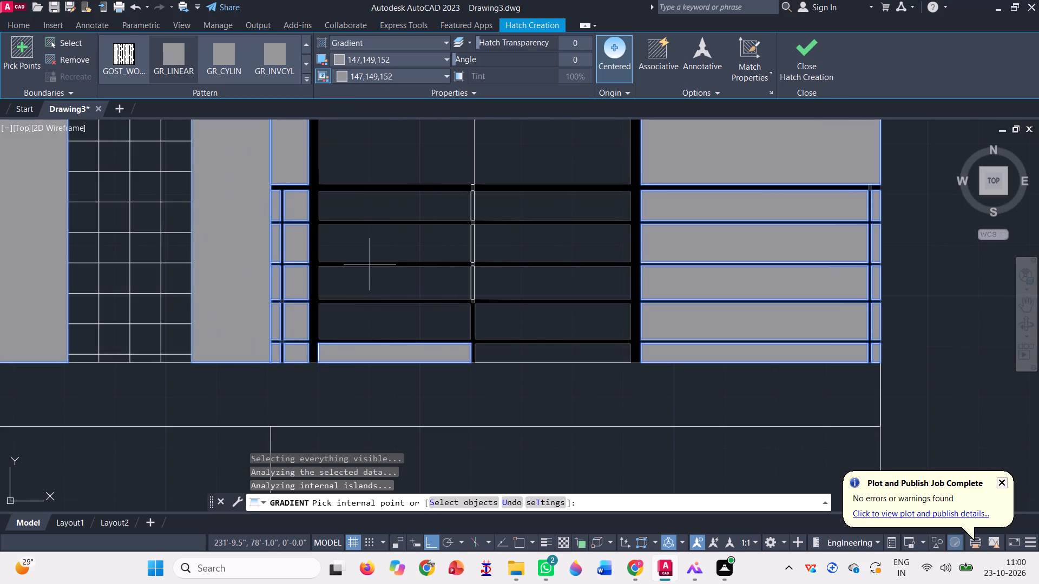
pyautogui.scroll(-2, 364, 228)
pyautogui.scroll(-1, 397, 263)
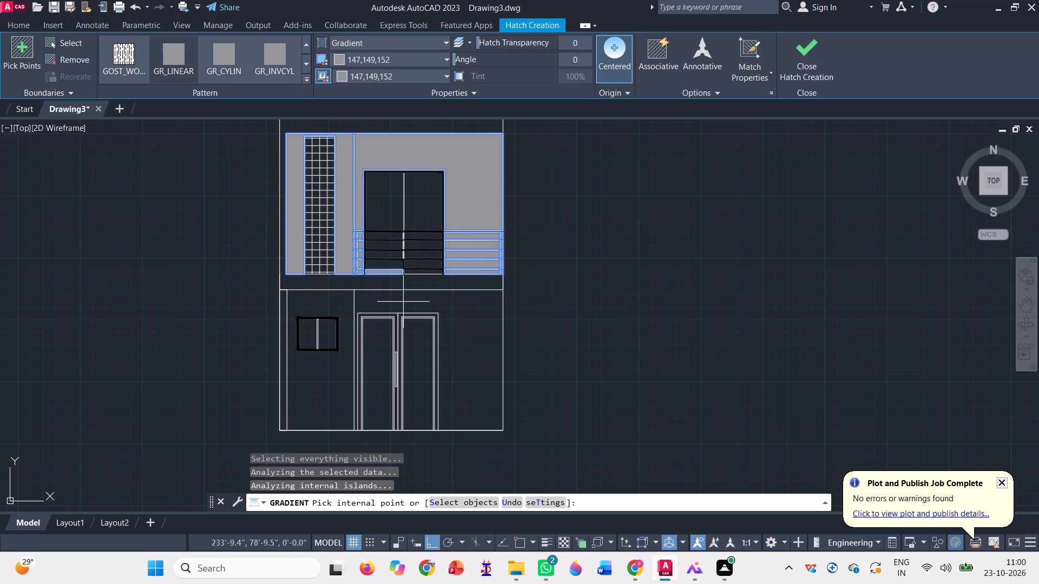
pyautogui.click(403, 302)
pyautogui.scroll(-2, 464, 353)
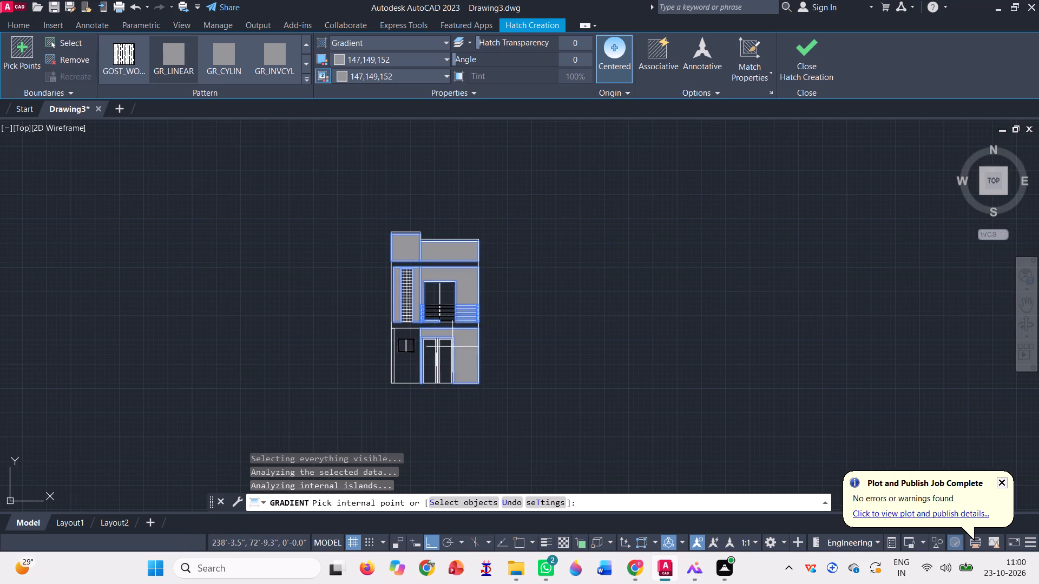
pyautogui.press('space')
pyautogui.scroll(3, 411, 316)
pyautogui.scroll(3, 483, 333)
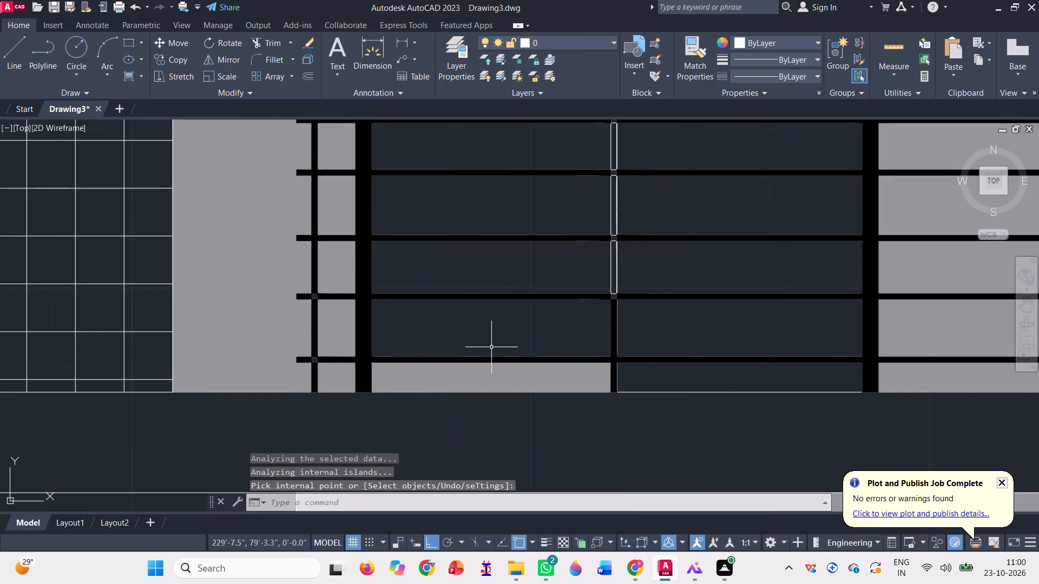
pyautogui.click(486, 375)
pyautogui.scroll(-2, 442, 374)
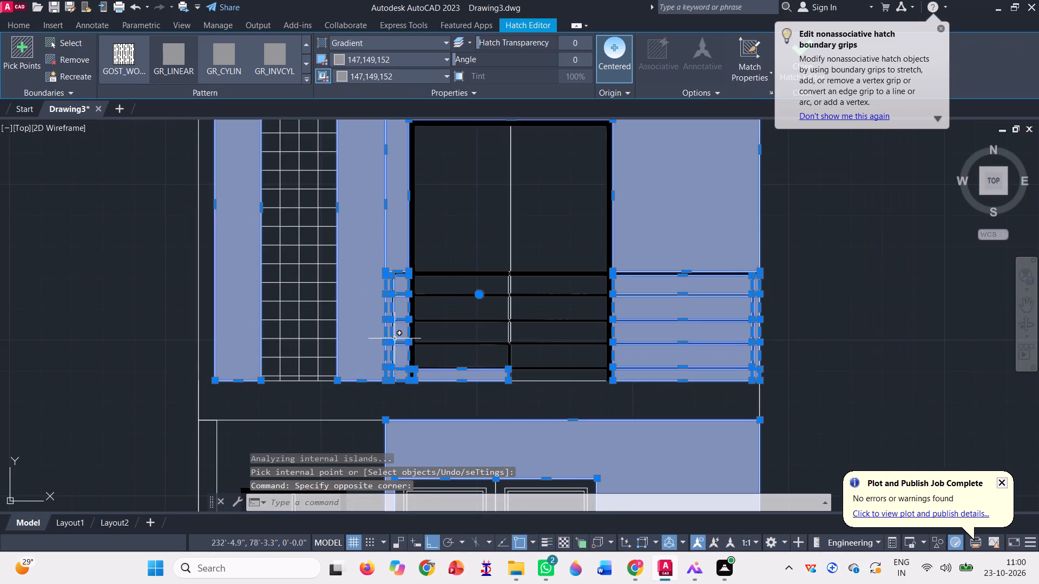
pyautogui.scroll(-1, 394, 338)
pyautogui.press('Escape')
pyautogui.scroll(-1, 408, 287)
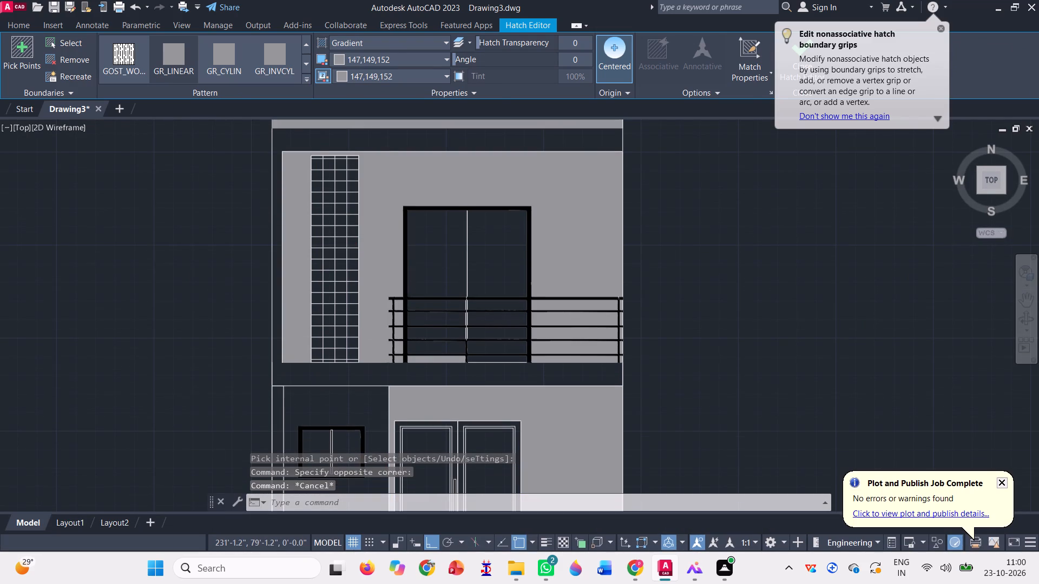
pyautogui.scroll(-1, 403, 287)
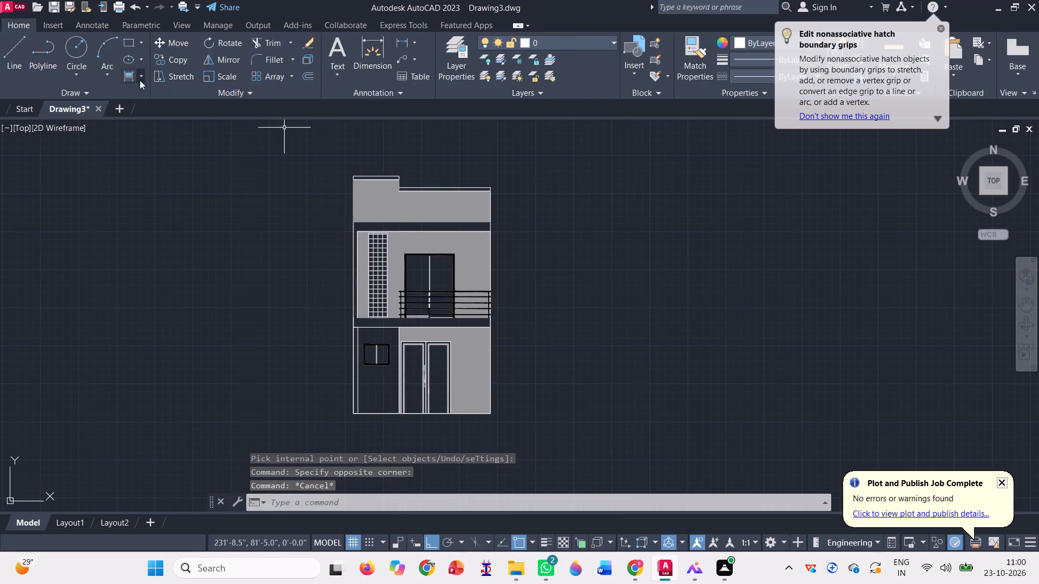
# Fill both roof caps with a gradient whose two colours are white (255,255,255).
pyautogui.click(128, 78)
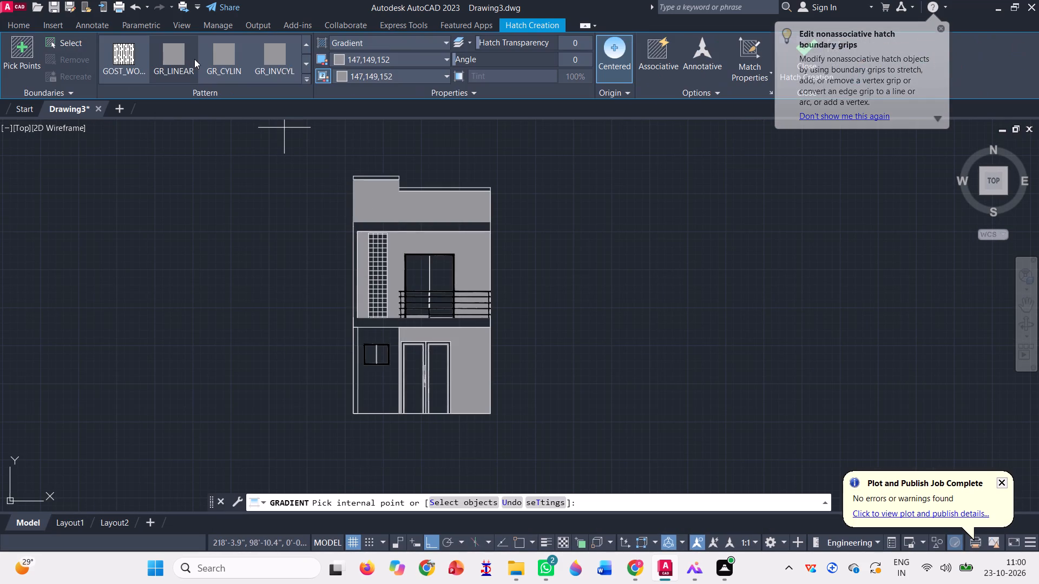
pyautogui.click(399, 61)
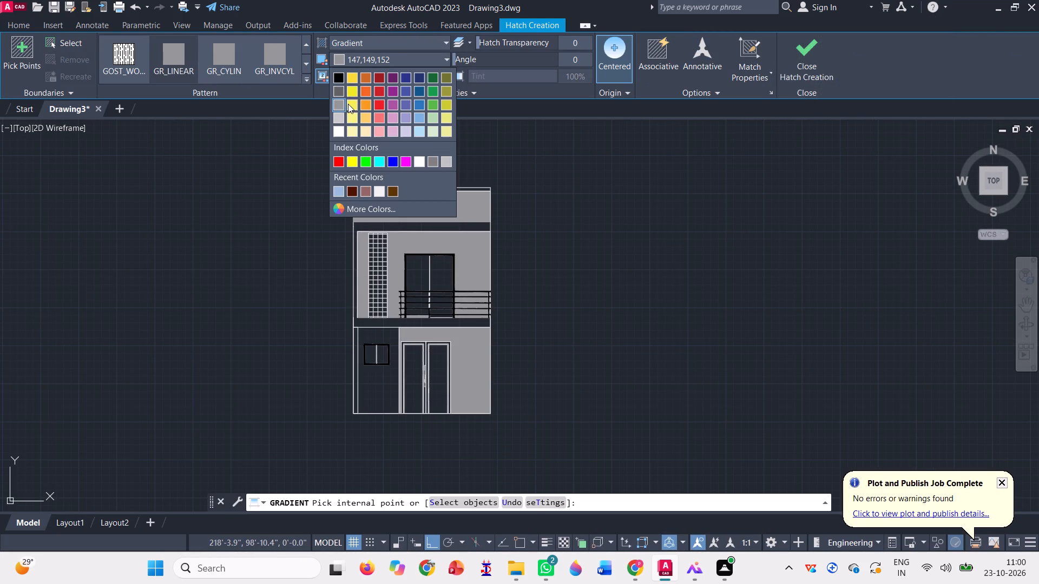
pyautogui.click(335, 130)
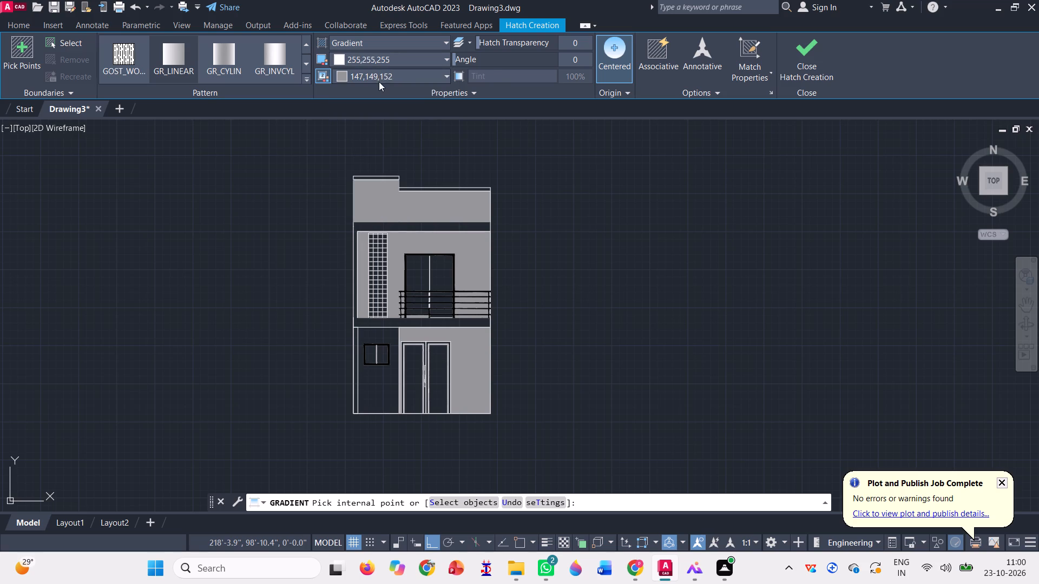
pyautogui.click(380, 82)
pyautogui.click(358, 75)
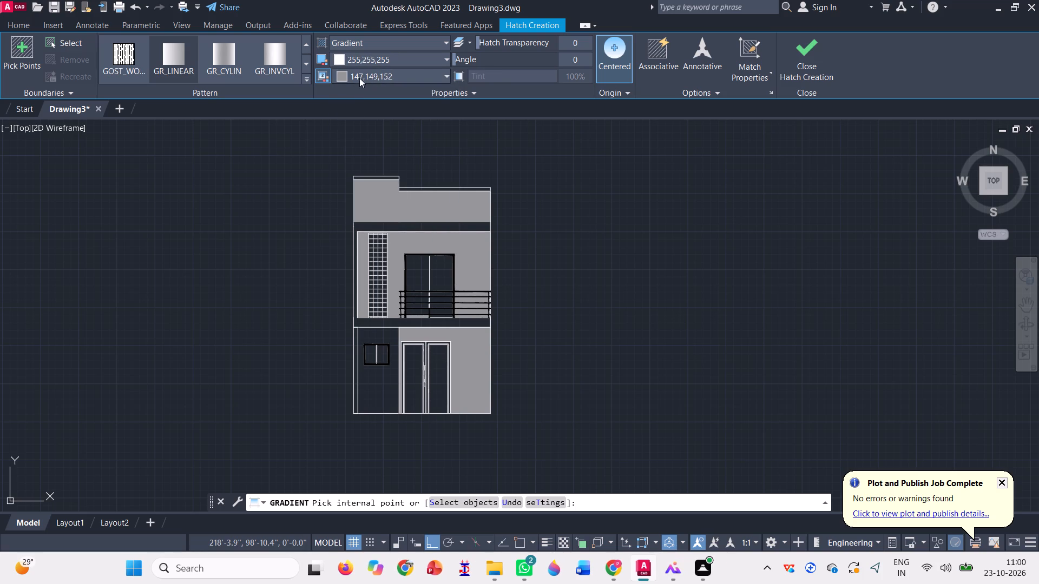
pyautogui.click(357, 76)
pyautogui.click(344, 143)
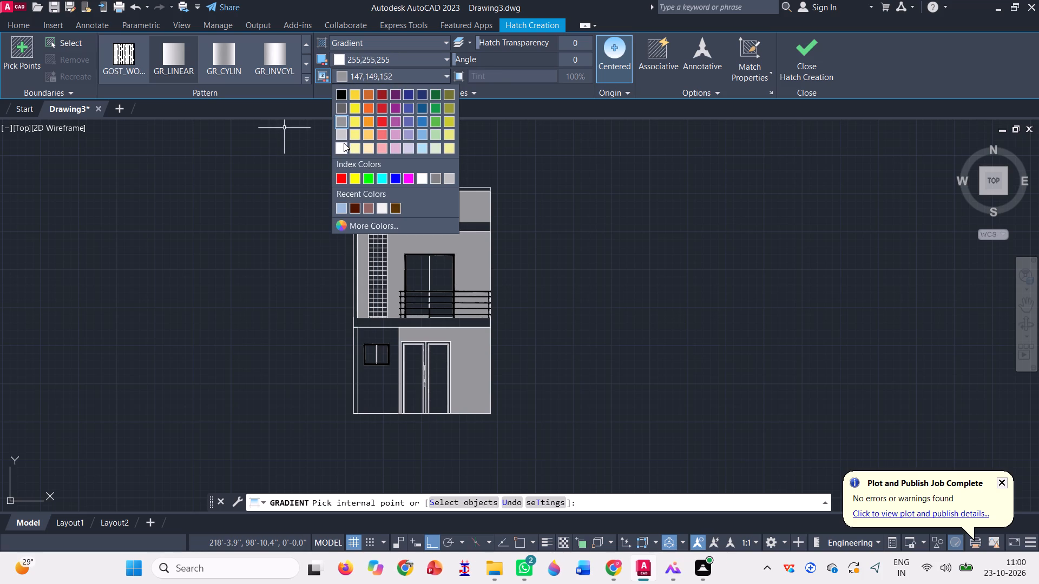
pyautogui.scroll(4, 396, 178)
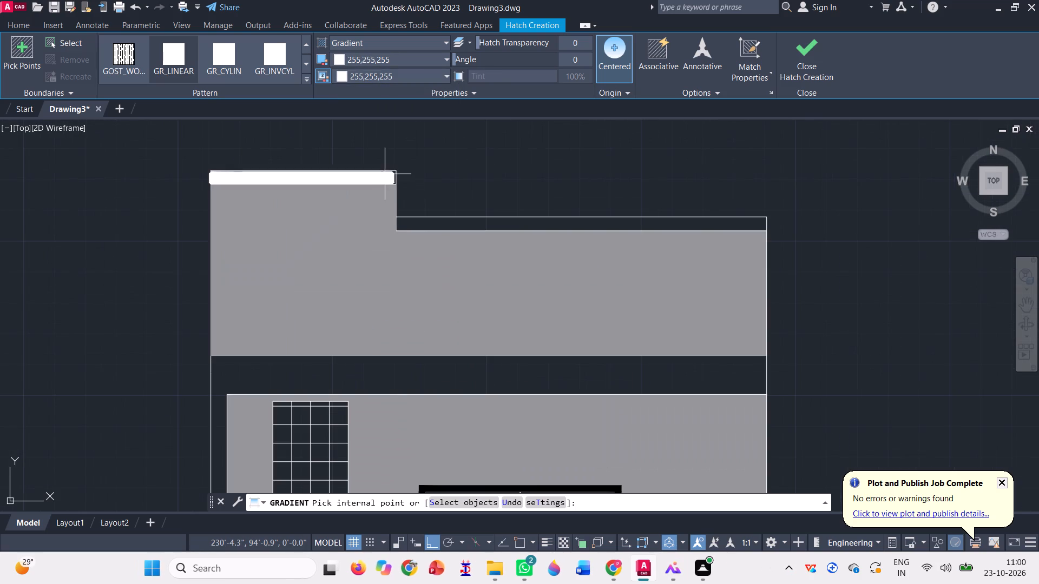
pyautogui.click(382, 177)
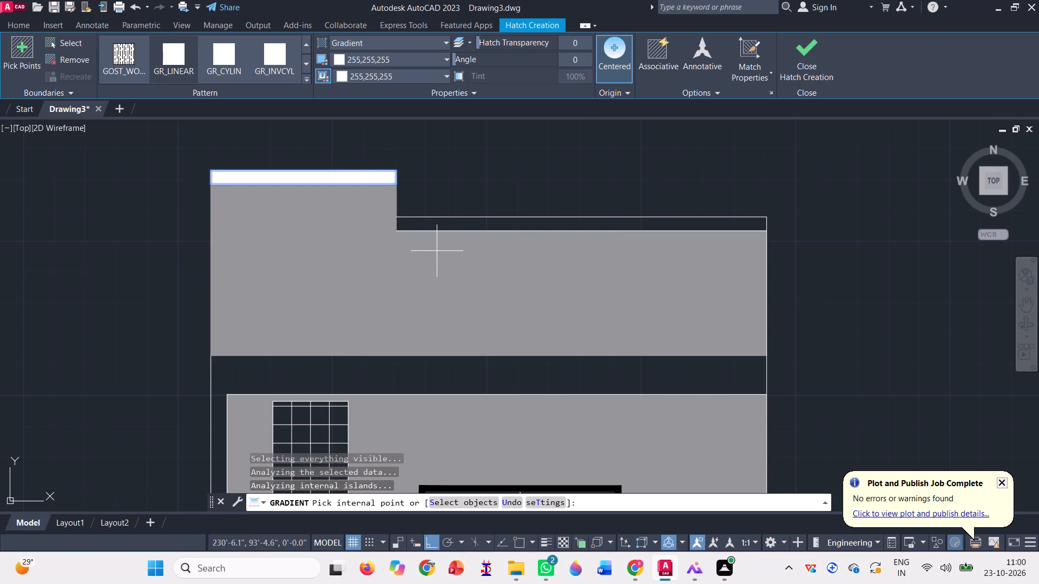
pyautogui.click(428, 224)
# Fill the connected slab bands and upper-floor left edge strip, plus the ground-floor left edge strip, with the white gradient.
pyautogui.scroll(-1, 433, 149)
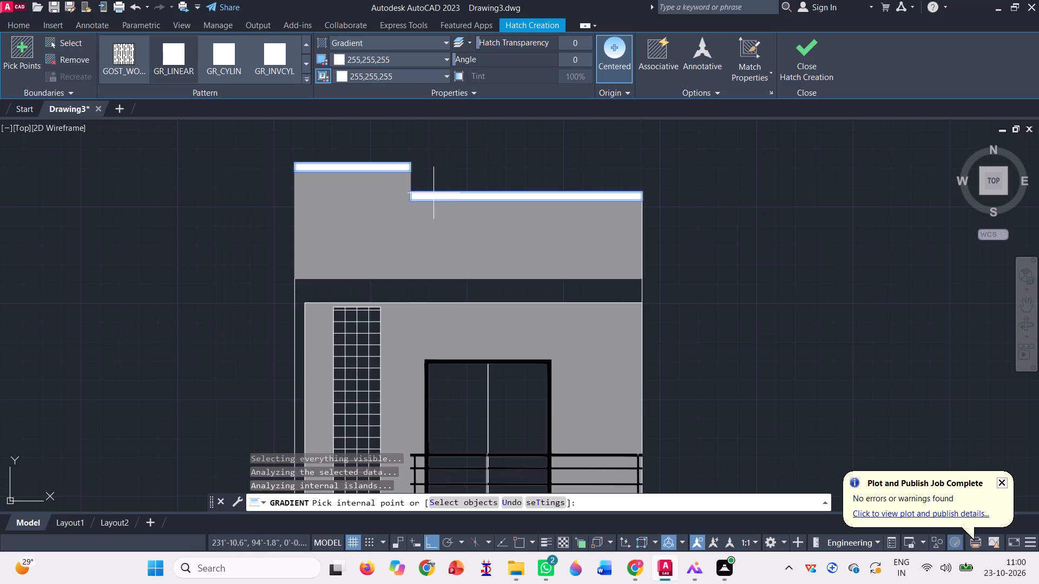
pyautogui.click(366, 289)
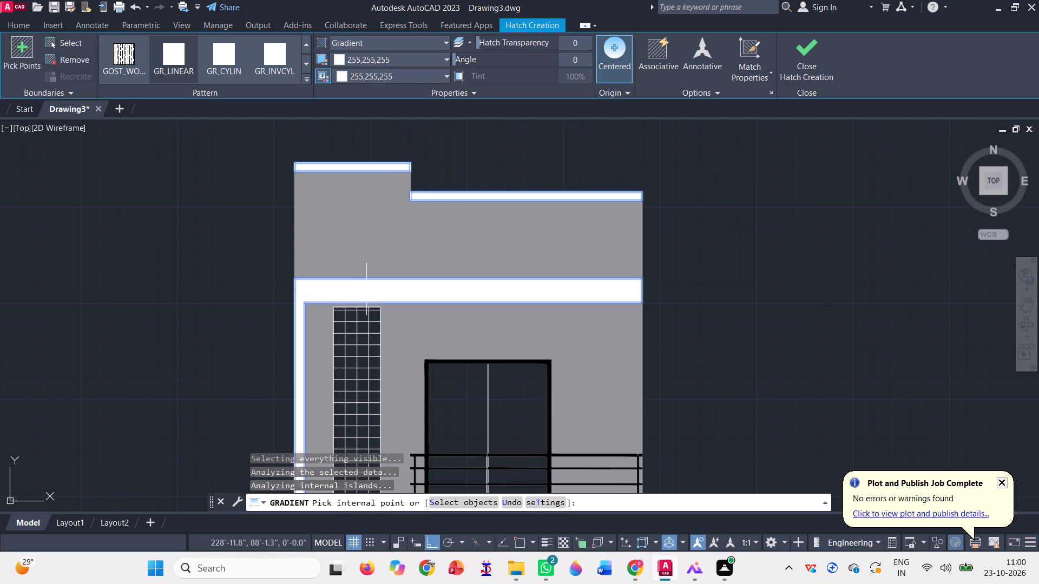
pyautogui.scroll(-2, 393, 163)
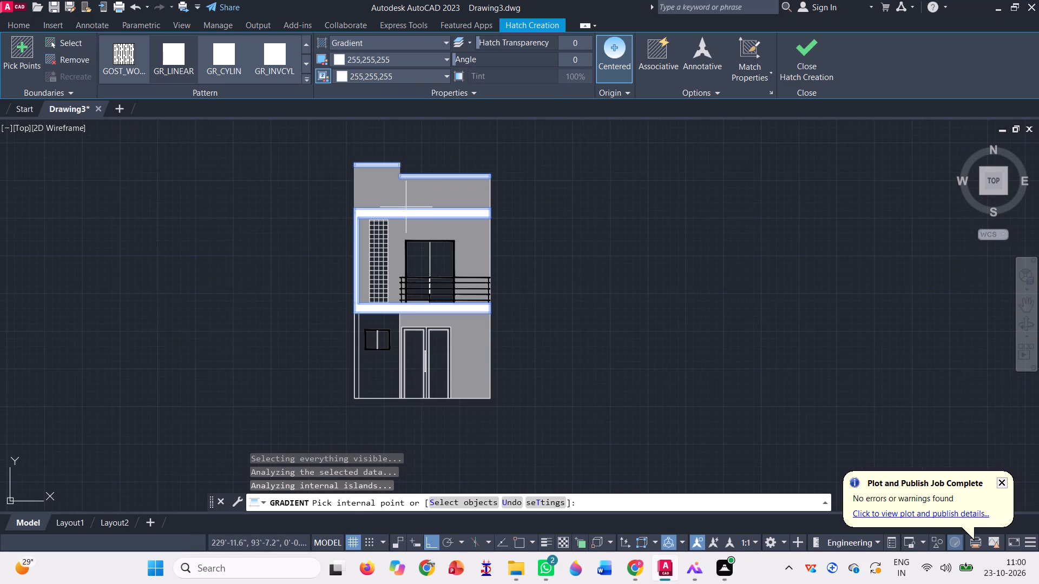
pyautogui.scroll(-1, 408, 216)
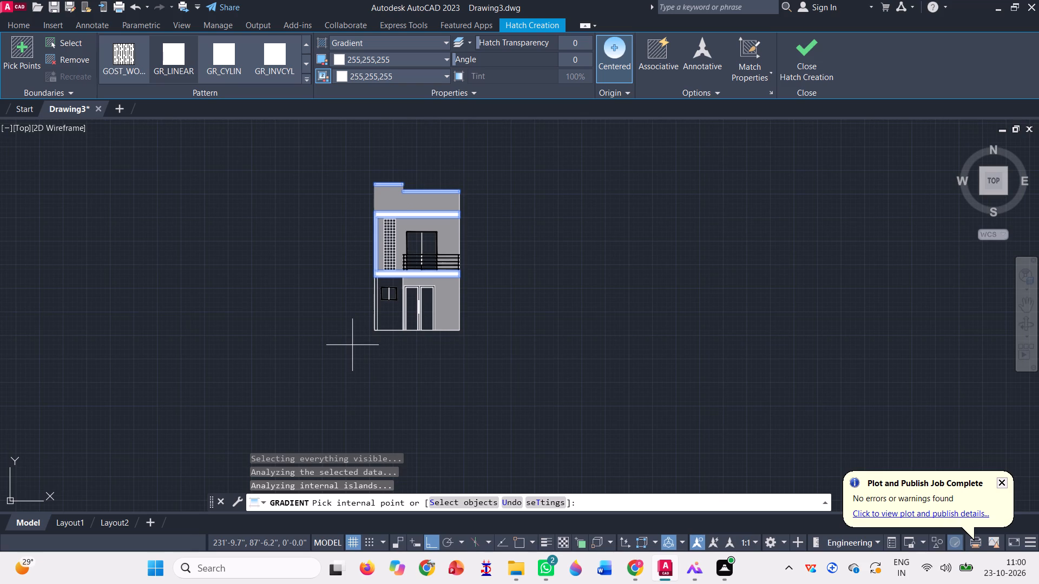
pyautogui.scroll(2, 352, 345)
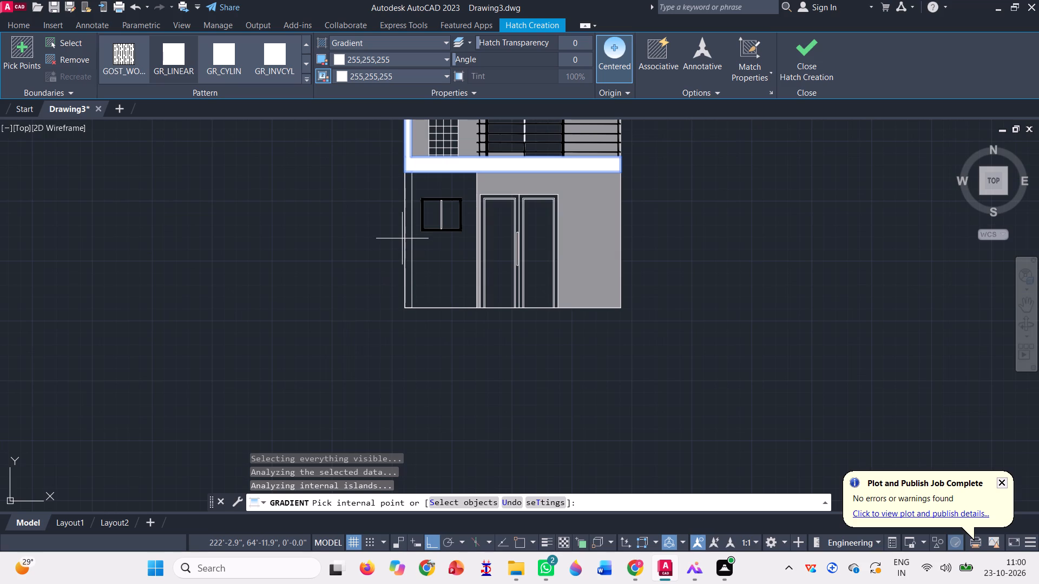
pyautogui.scroll(2, 414, 223)
pyautogui.click(394, 249)
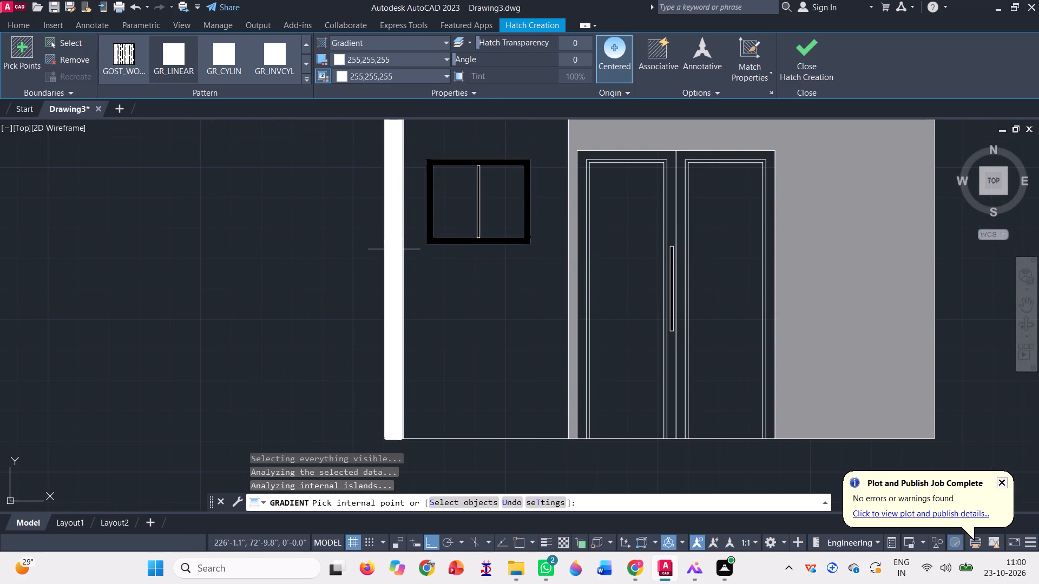
pyautogui.scroll(-3, 317, 288)
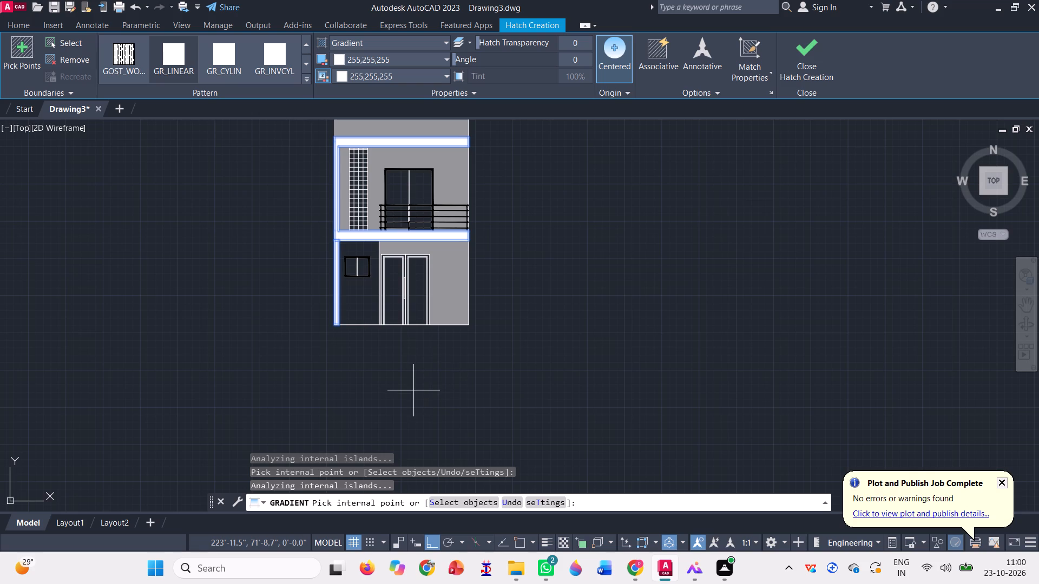
pyautogui.scroll(-1, 413, 390)
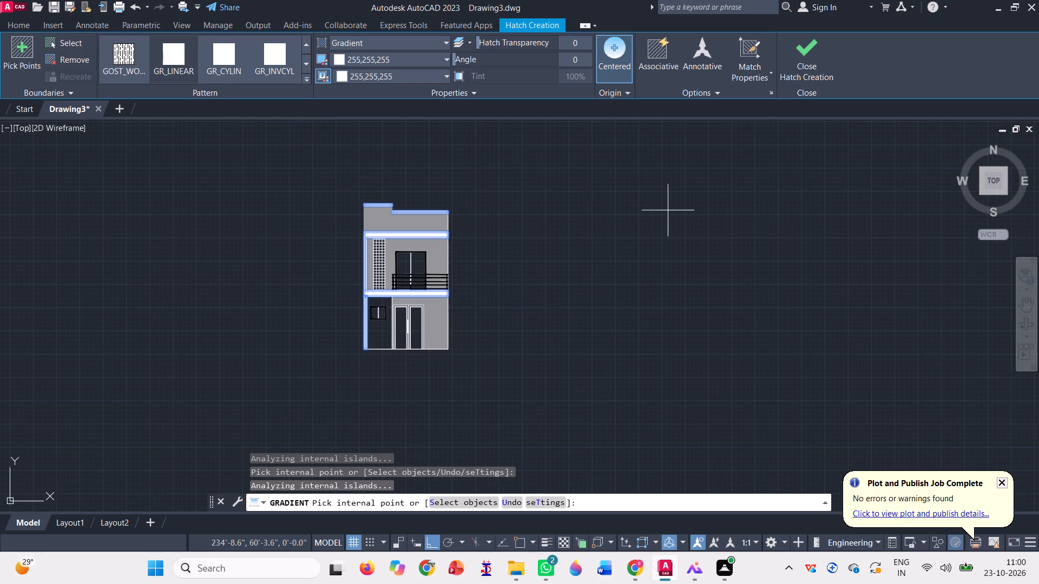
pyautogui.click(808, 52)
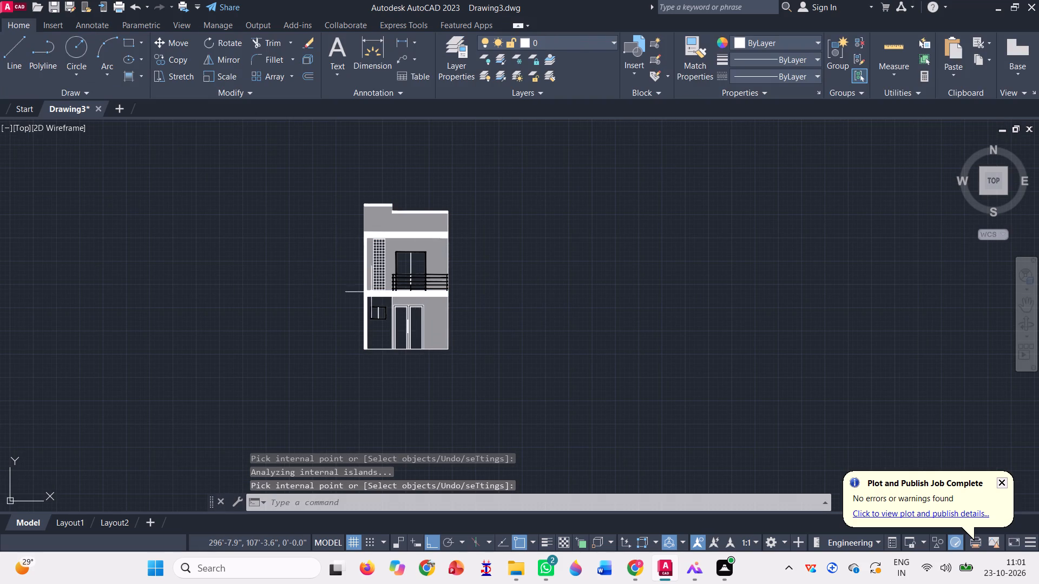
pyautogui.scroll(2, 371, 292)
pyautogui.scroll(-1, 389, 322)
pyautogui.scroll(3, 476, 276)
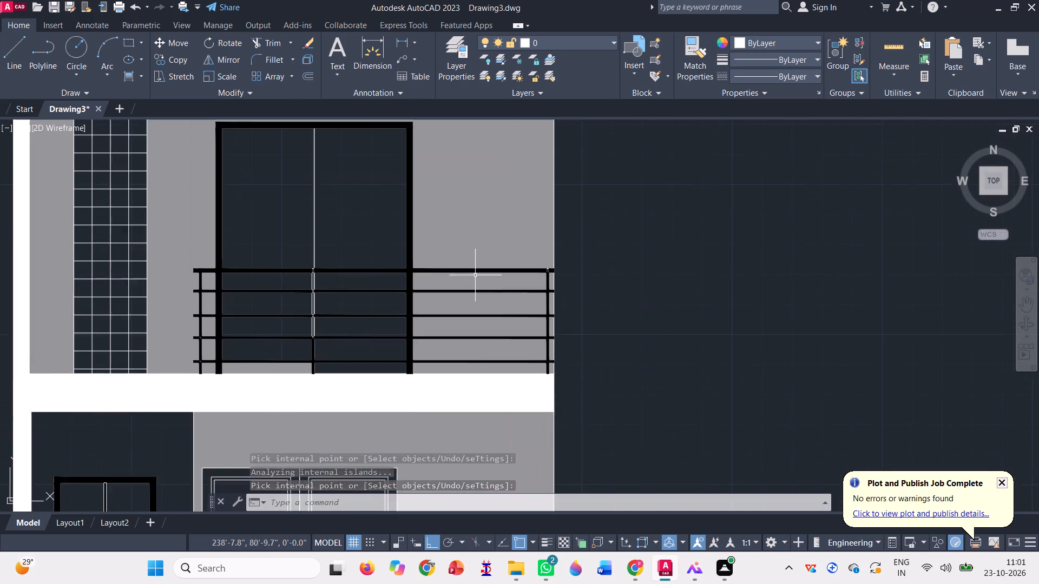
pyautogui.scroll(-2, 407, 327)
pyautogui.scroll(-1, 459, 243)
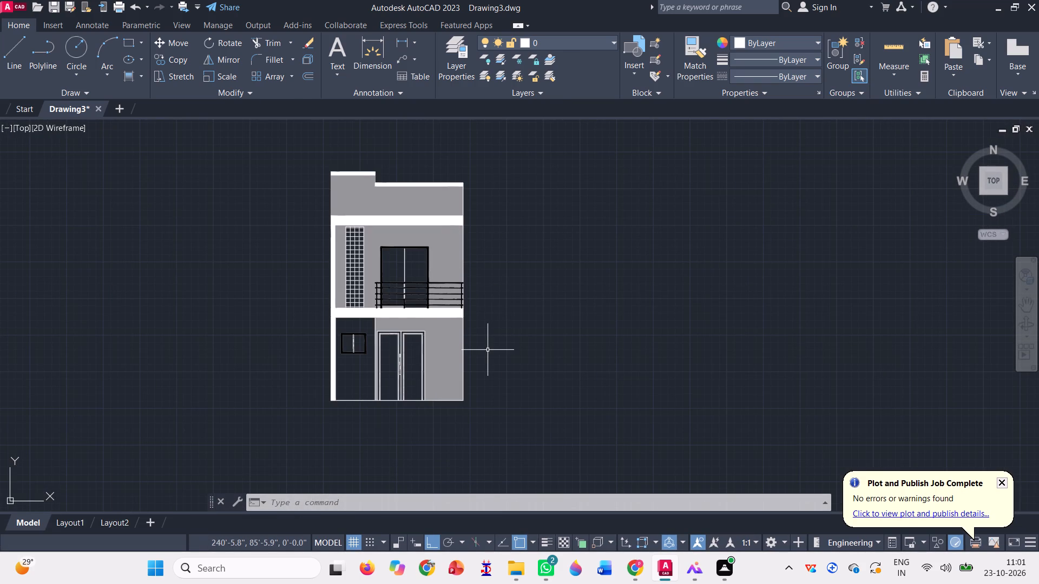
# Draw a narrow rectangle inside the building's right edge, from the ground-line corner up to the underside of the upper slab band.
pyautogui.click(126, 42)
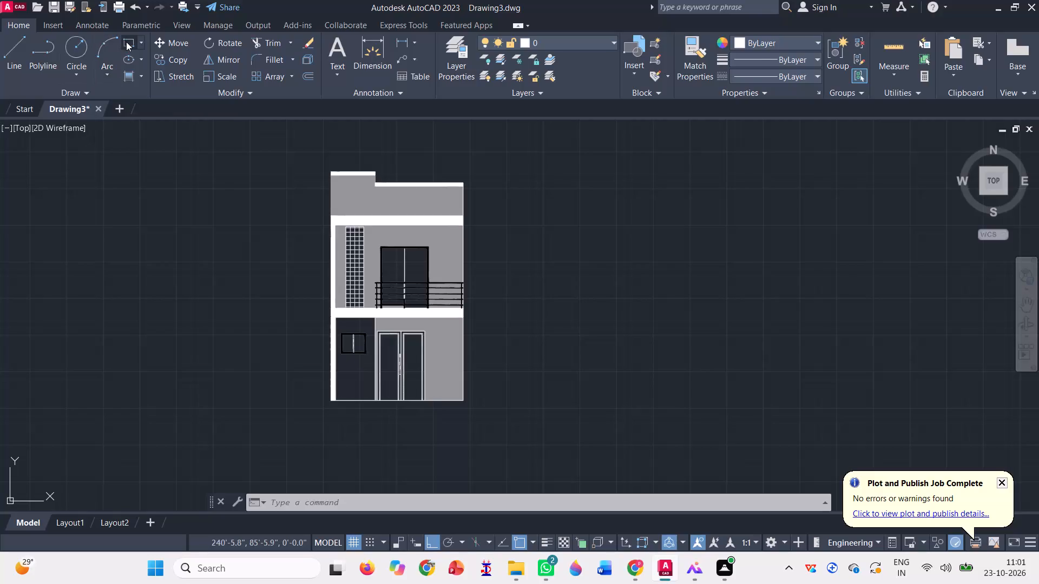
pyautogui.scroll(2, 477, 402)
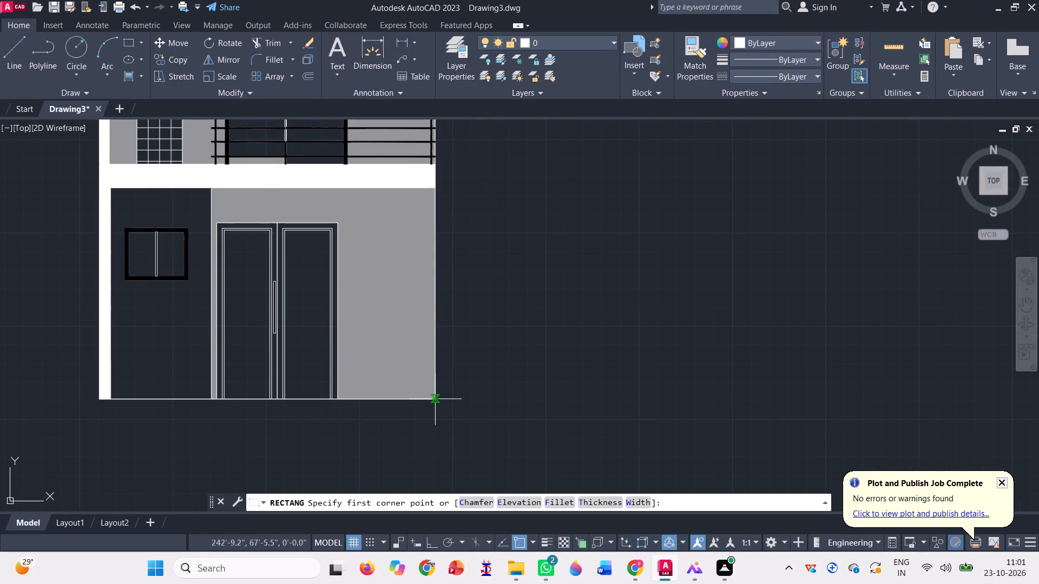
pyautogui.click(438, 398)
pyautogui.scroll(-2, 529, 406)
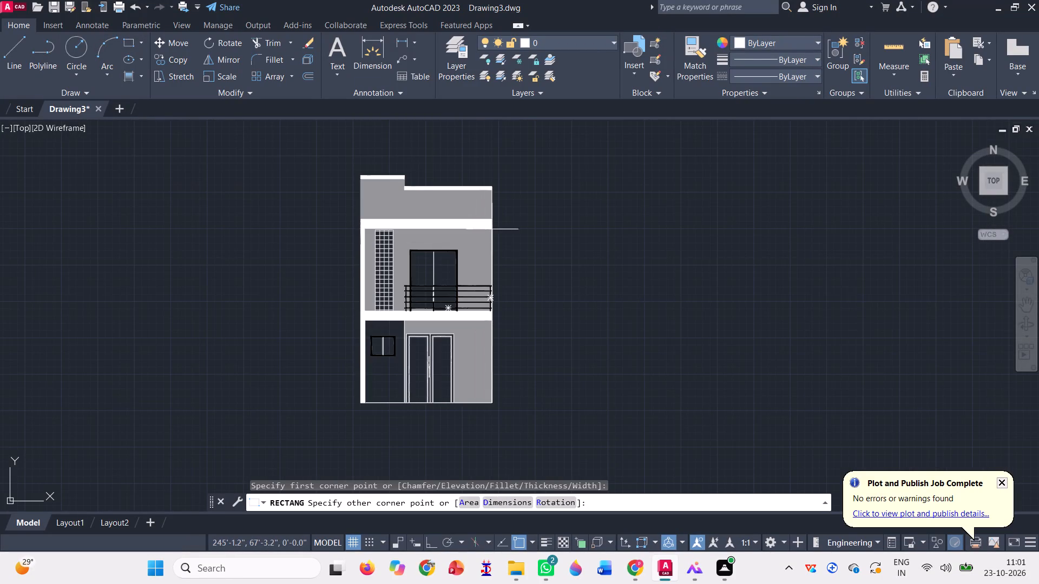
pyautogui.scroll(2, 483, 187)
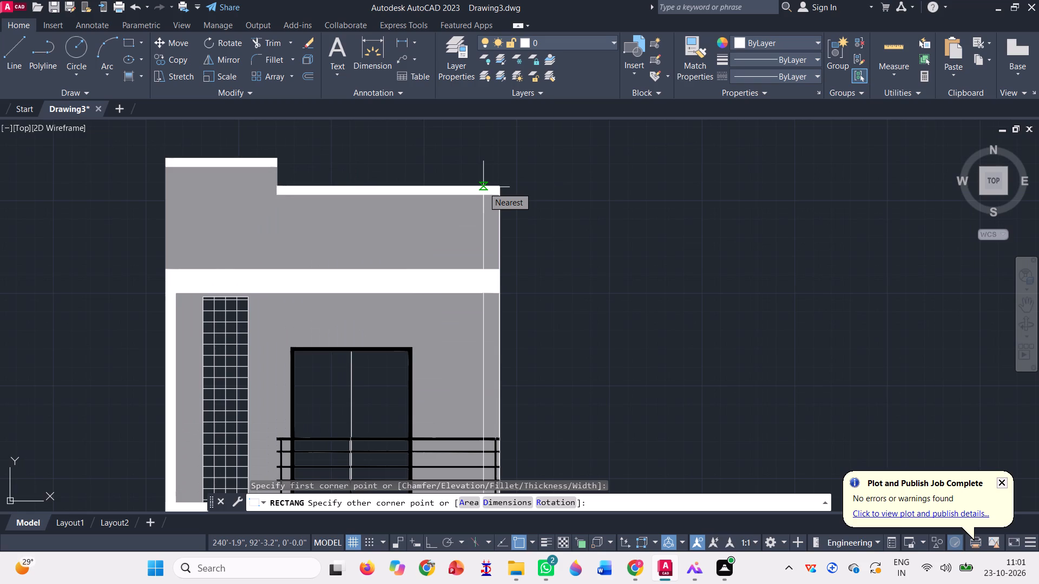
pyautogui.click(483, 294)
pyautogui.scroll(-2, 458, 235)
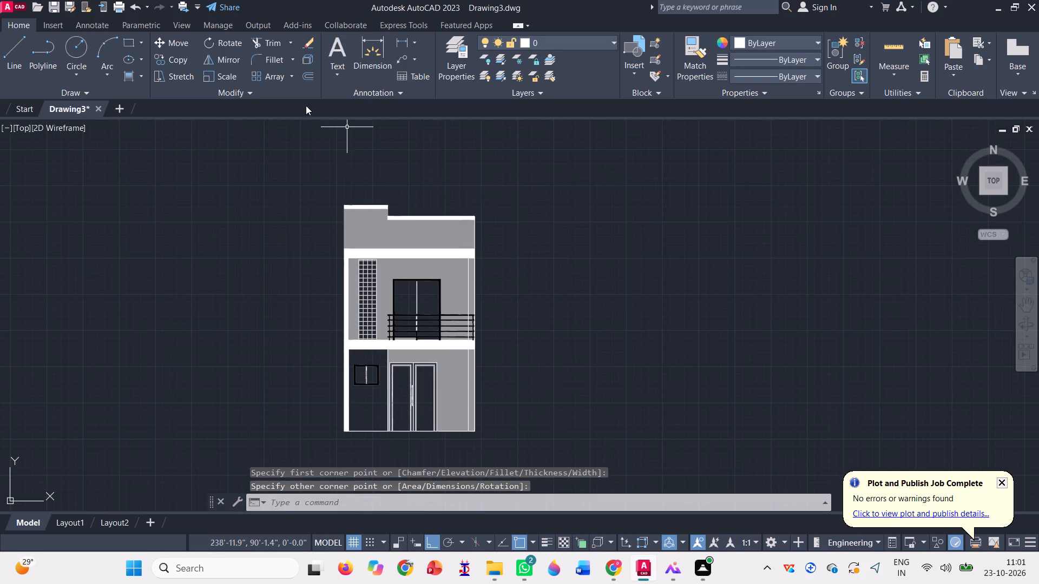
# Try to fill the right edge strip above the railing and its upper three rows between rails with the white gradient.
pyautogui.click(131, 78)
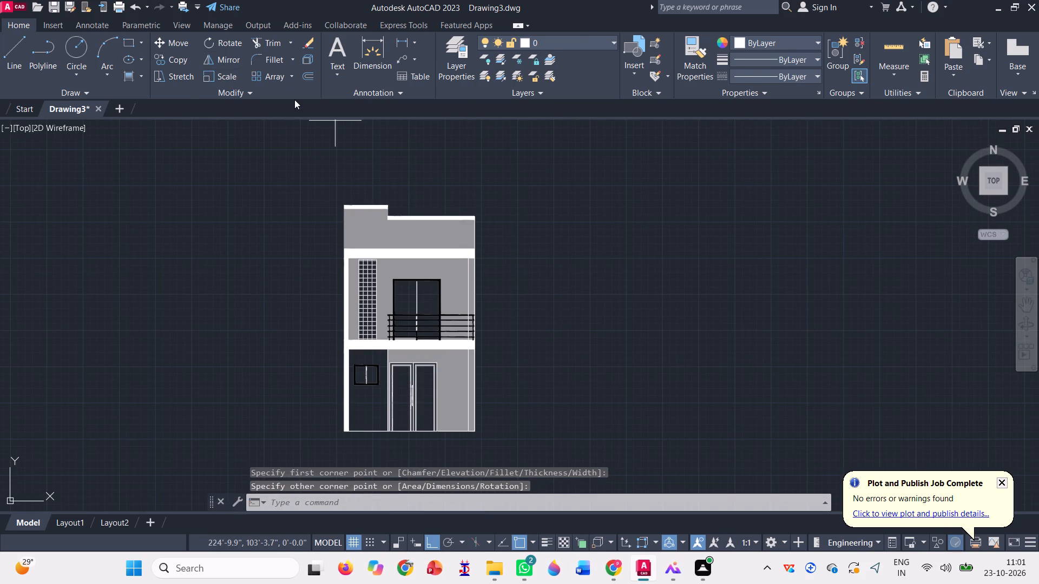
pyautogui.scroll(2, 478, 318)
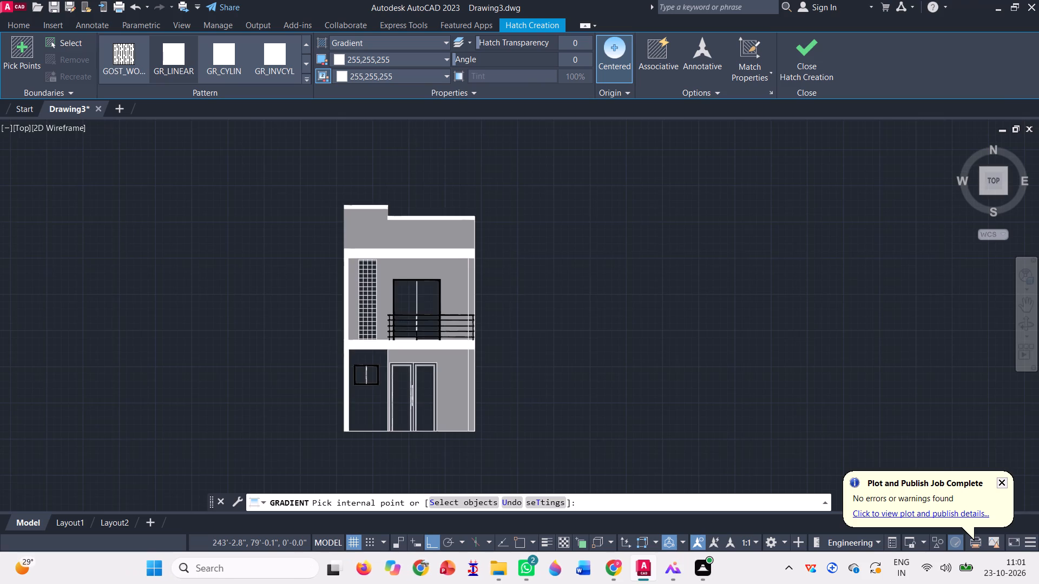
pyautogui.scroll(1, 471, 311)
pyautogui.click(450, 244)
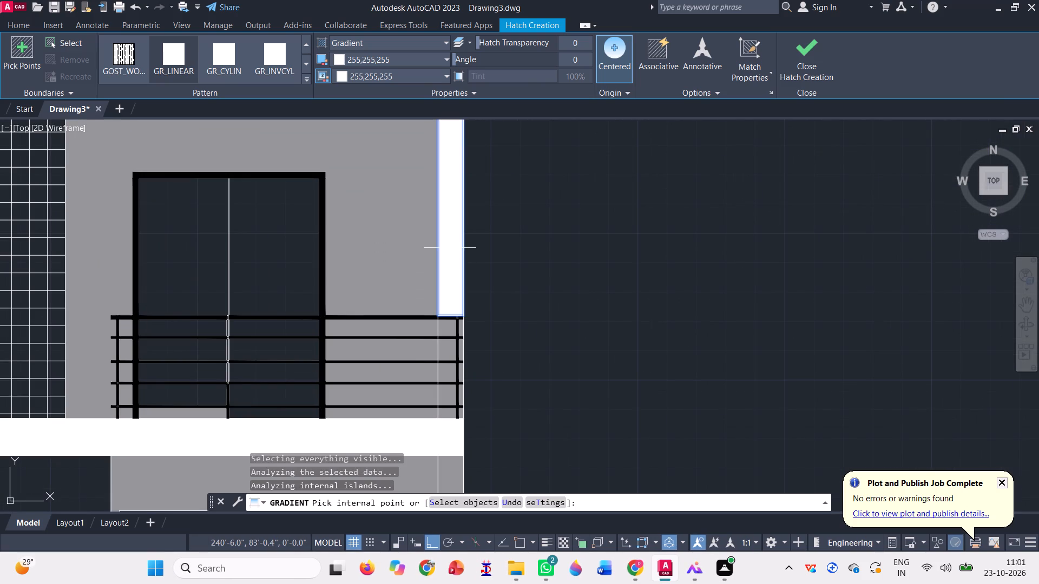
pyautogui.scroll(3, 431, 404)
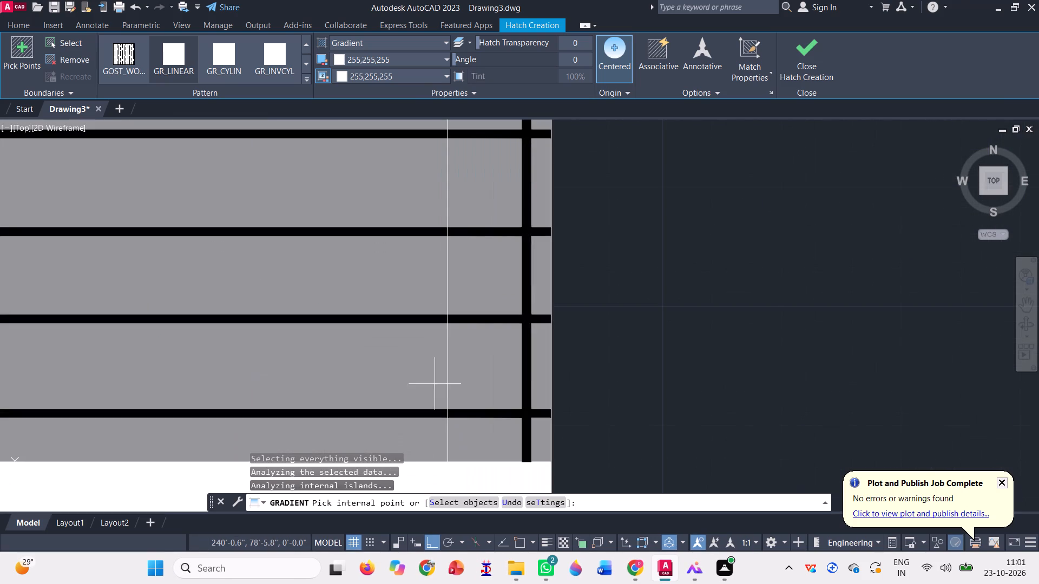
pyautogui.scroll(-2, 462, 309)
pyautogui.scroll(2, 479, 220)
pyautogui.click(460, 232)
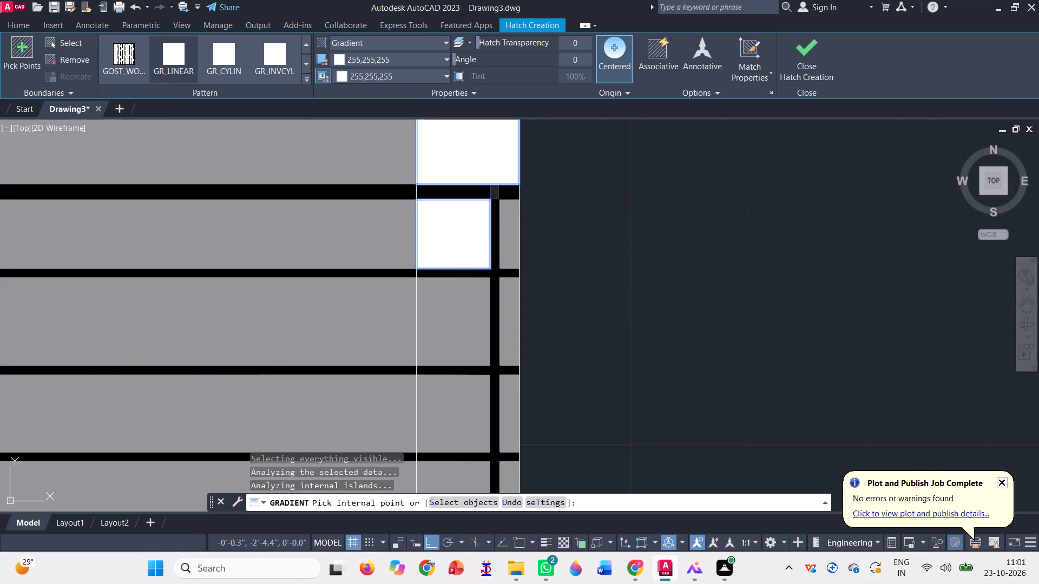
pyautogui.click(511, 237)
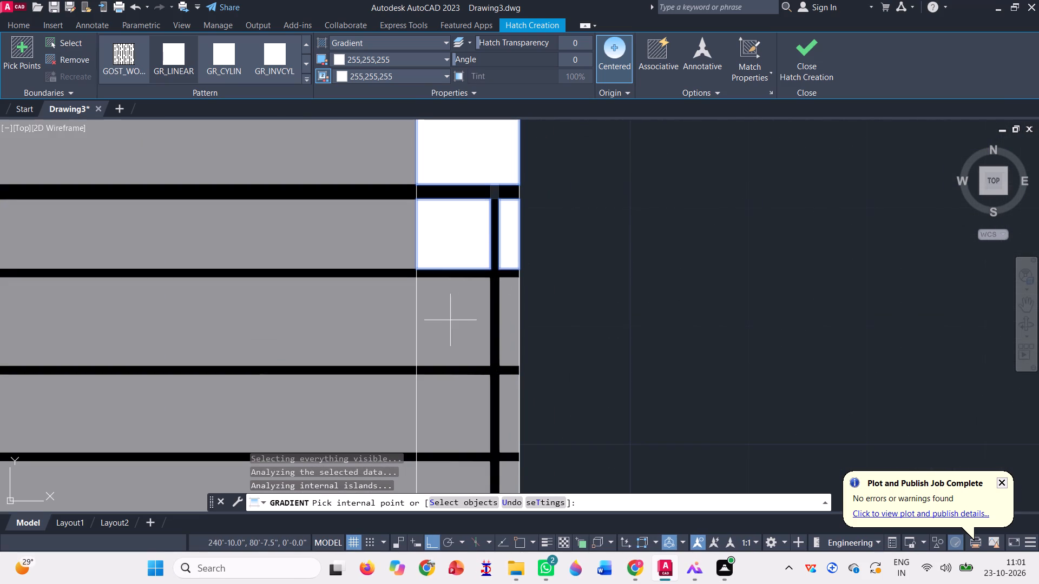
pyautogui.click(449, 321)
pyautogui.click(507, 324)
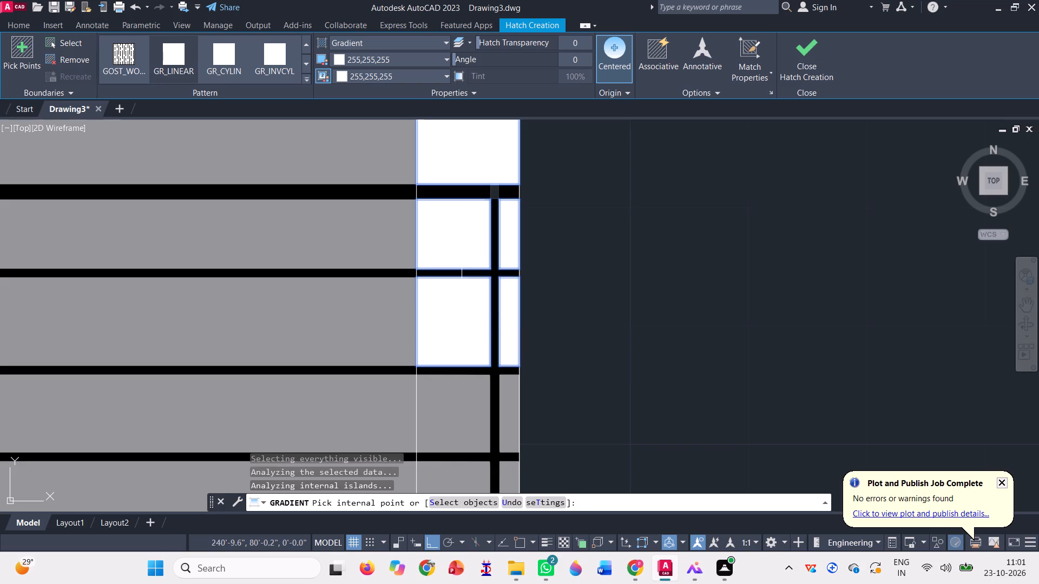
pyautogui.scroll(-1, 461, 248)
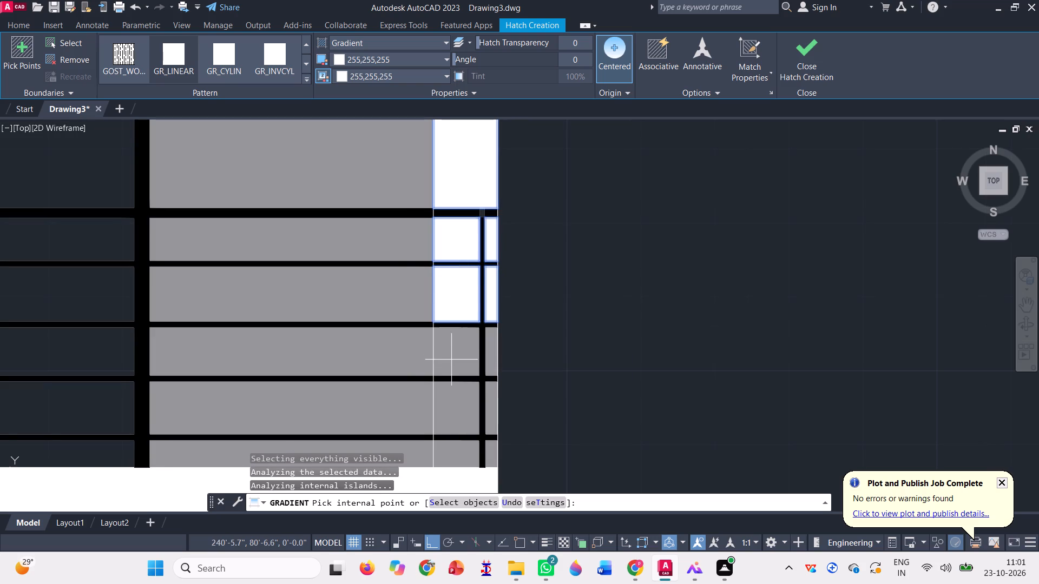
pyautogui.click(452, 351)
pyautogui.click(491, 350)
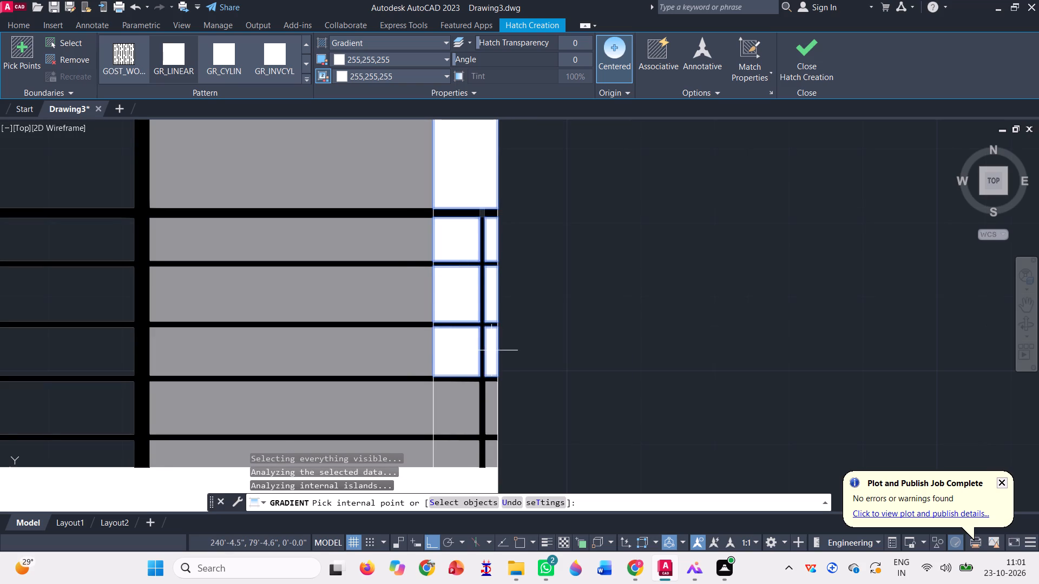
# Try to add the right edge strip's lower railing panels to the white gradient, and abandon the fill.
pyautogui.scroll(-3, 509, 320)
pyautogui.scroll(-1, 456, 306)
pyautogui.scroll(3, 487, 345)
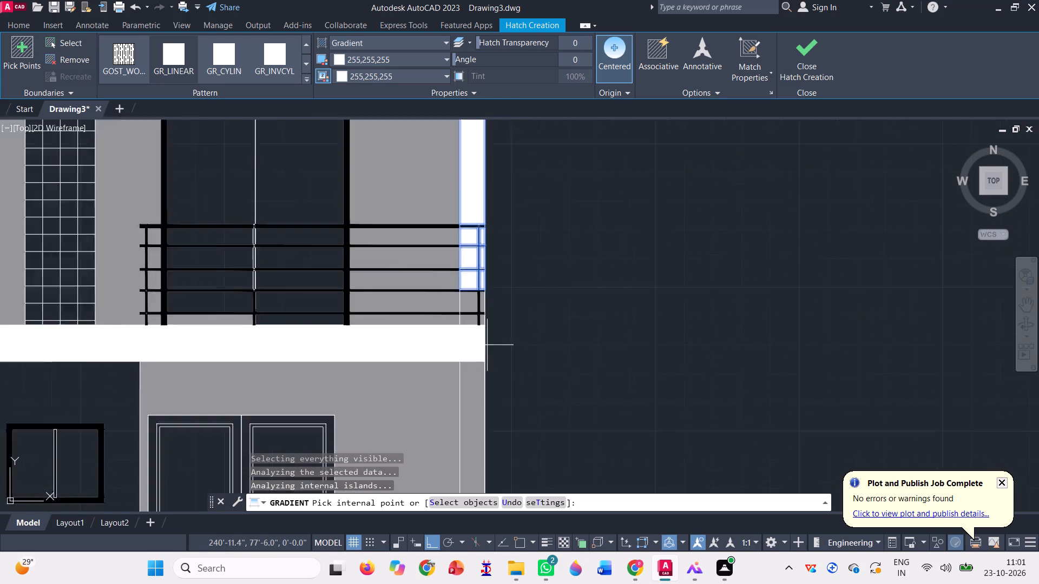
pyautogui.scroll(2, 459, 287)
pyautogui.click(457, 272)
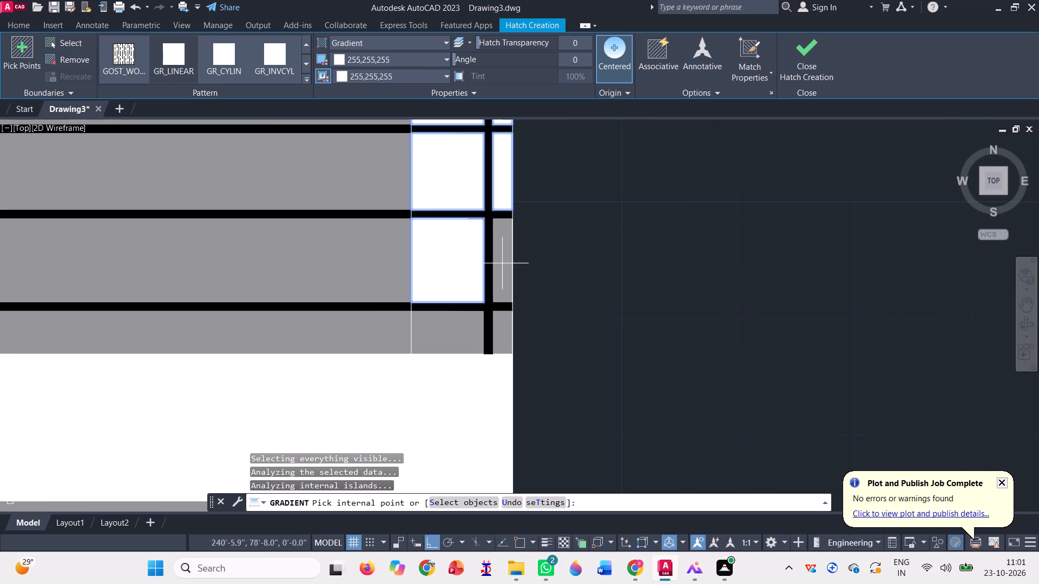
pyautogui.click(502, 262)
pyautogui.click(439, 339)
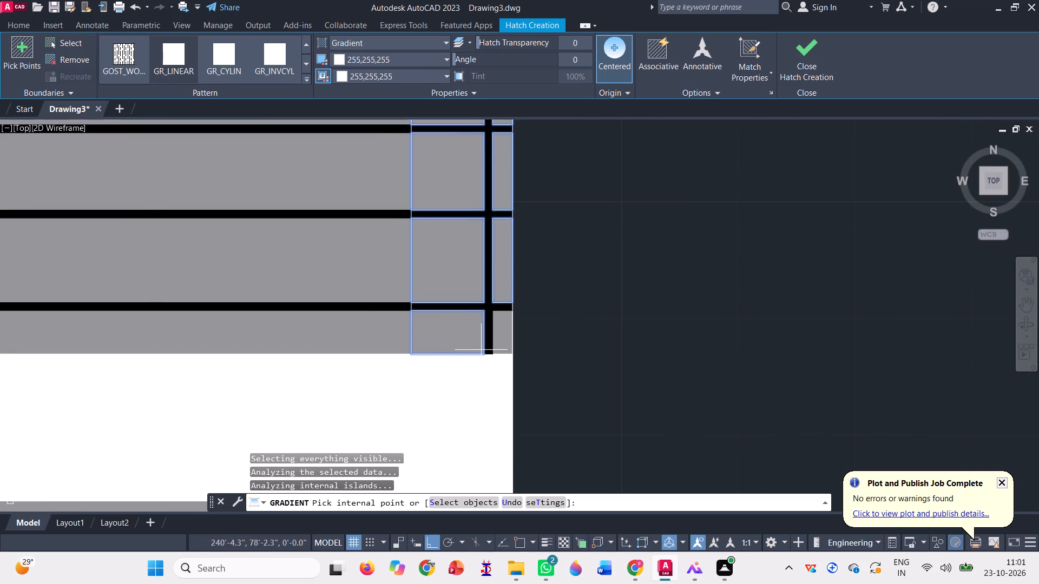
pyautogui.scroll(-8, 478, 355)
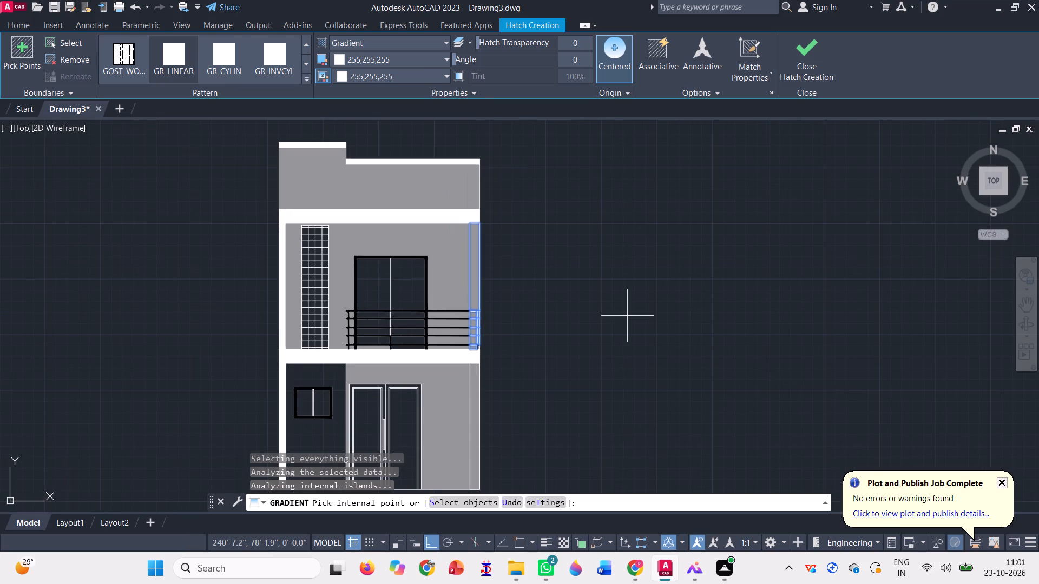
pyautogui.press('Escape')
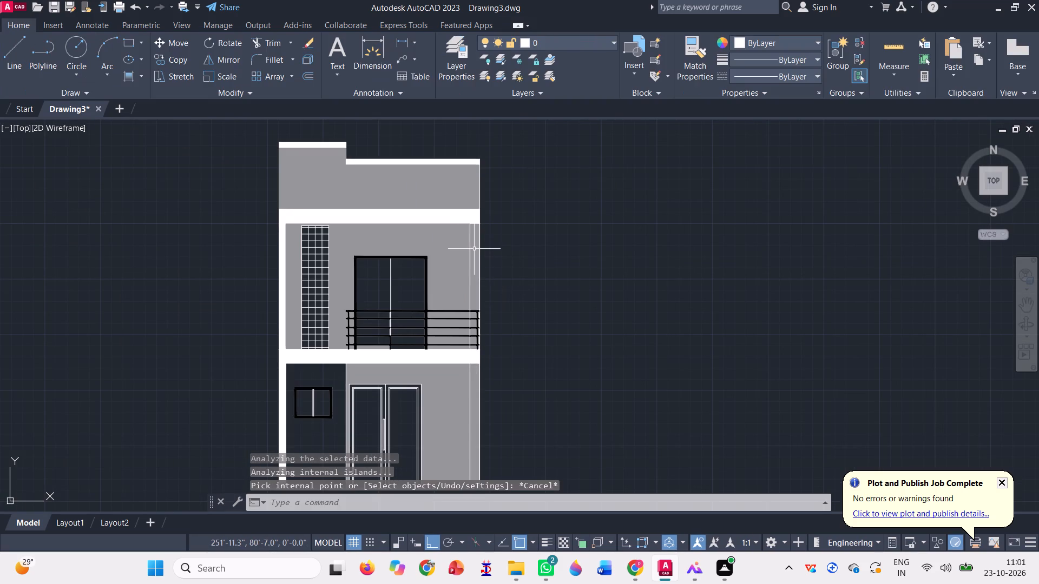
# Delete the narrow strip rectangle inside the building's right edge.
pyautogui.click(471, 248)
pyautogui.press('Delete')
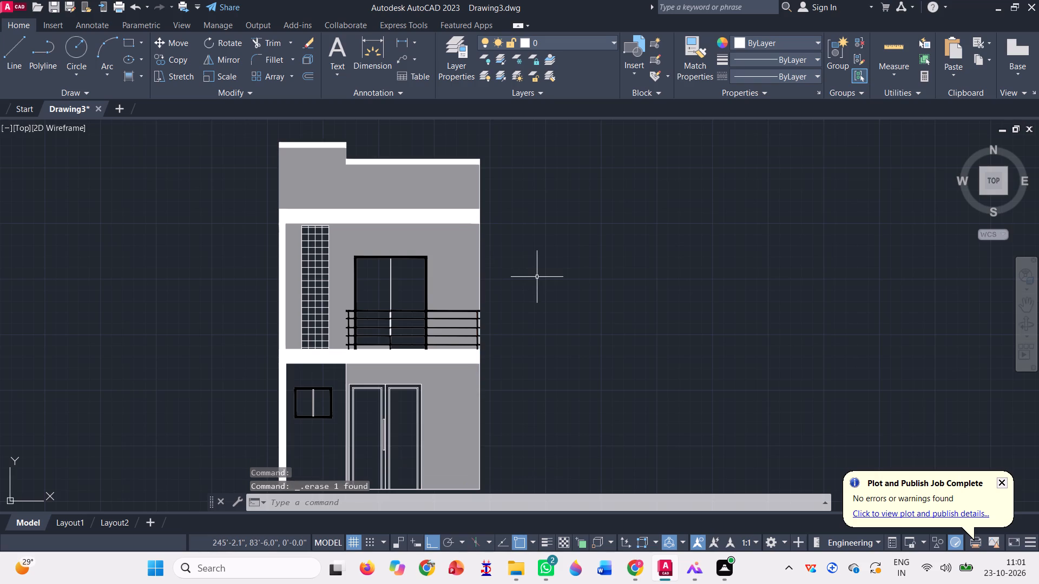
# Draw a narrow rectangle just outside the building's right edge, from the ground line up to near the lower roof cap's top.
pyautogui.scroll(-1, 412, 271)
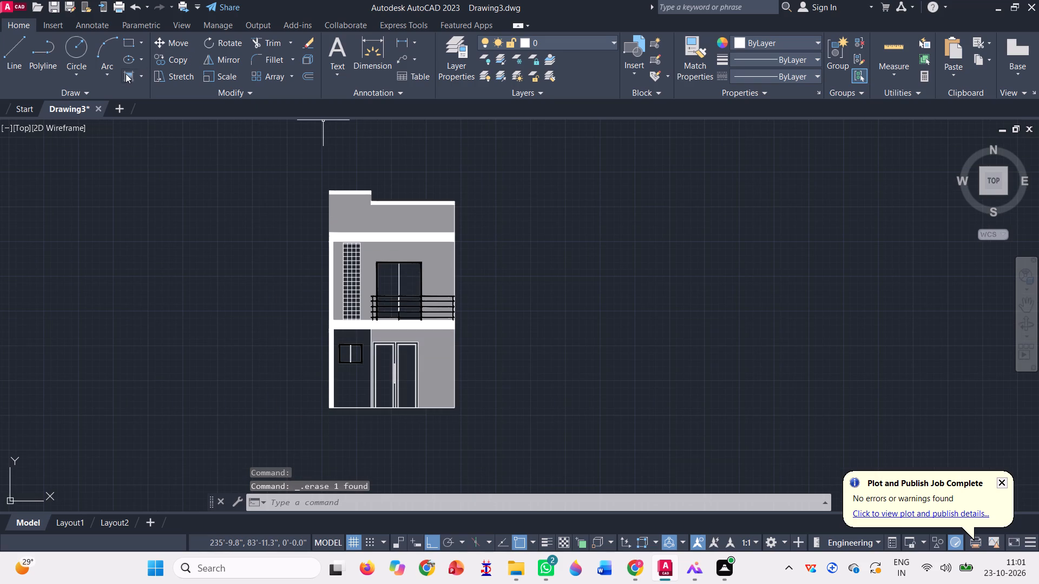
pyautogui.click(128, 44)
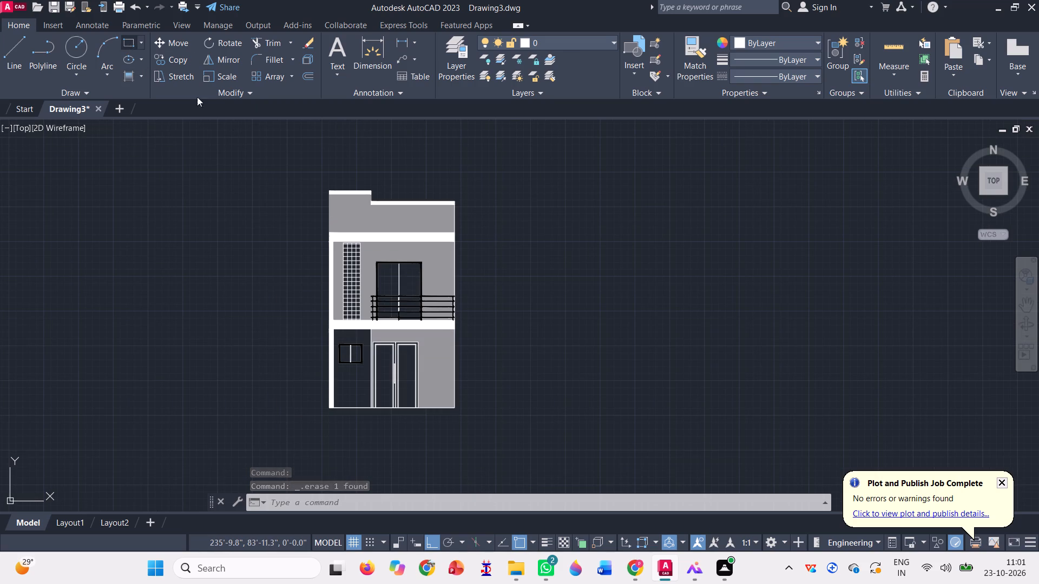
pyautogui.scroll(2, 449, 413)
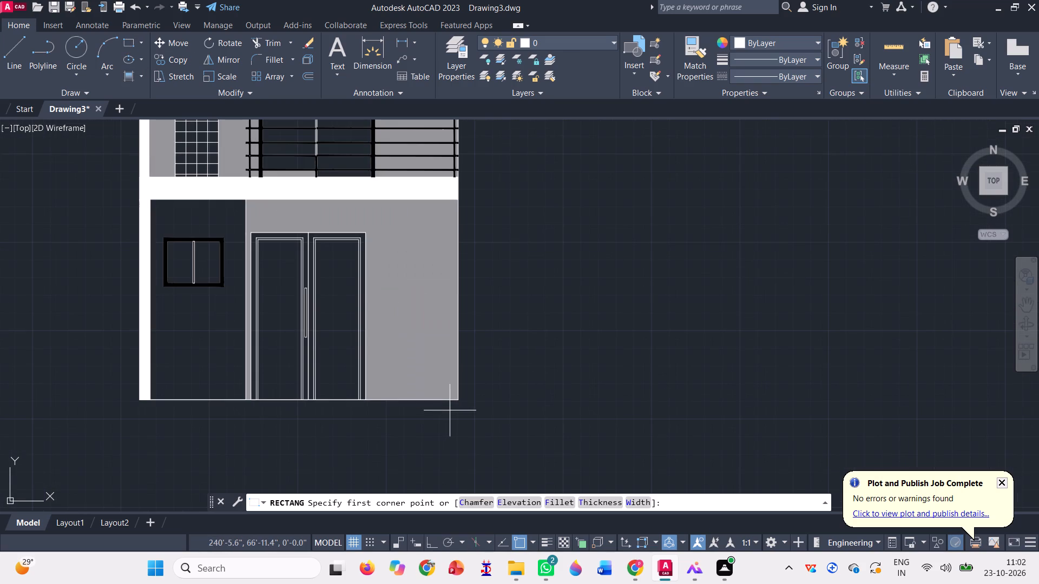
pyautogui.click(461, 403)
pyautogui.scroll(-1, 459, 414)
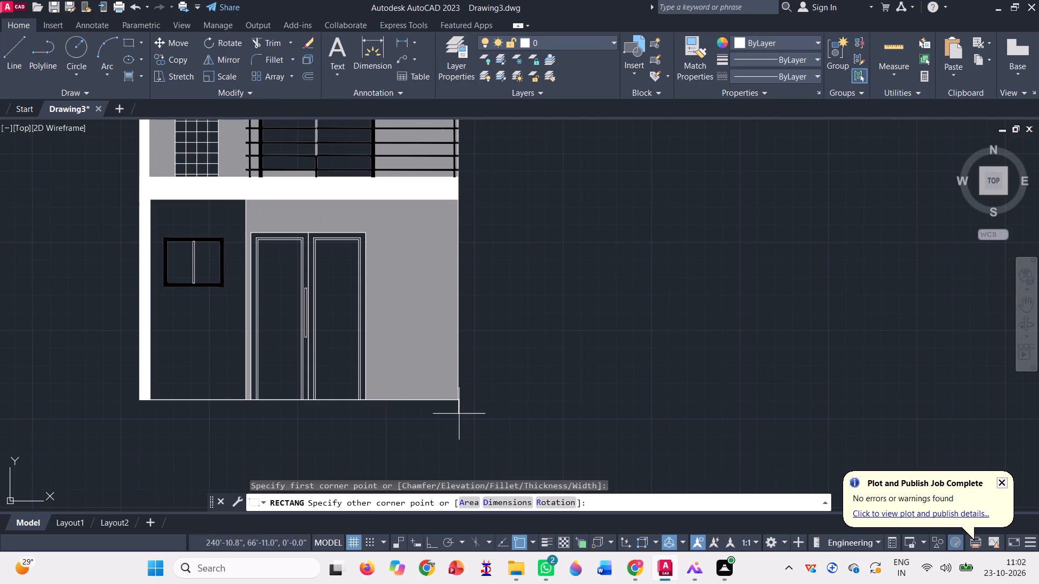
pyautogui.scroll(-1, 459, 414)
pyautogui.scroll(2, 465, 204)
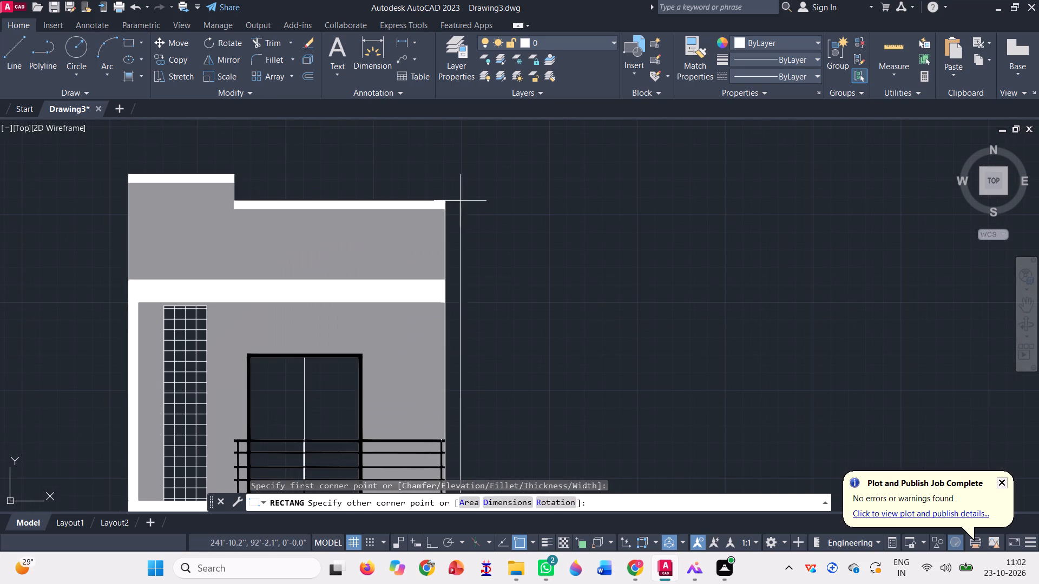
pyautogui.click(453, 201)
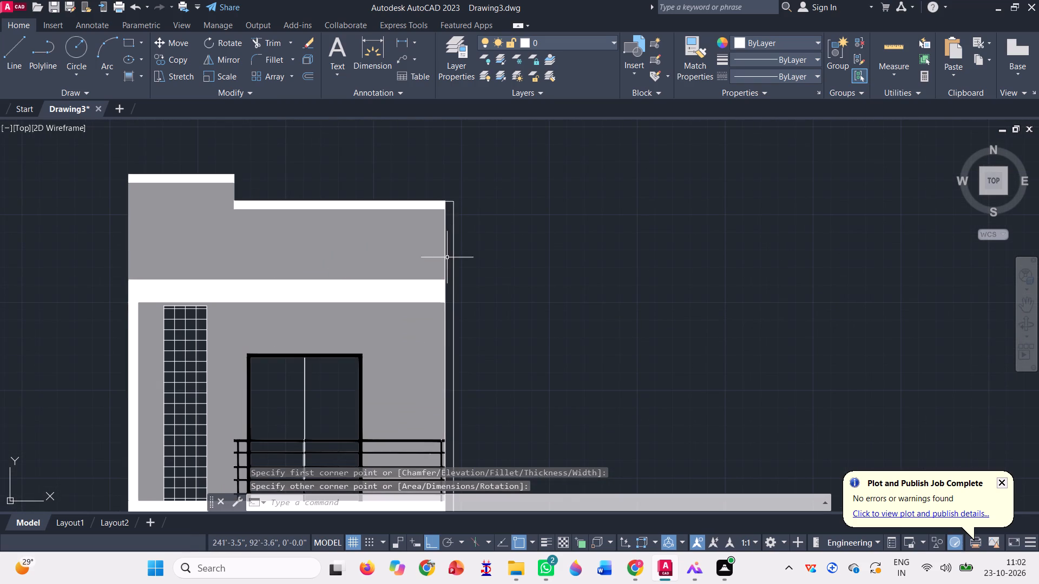
# Draw a second narrow rectangle outside the right edge, from the lower roof cap's top corner to the first strip's outer base corner.
pyautogui.scroll(3, 457, 207)
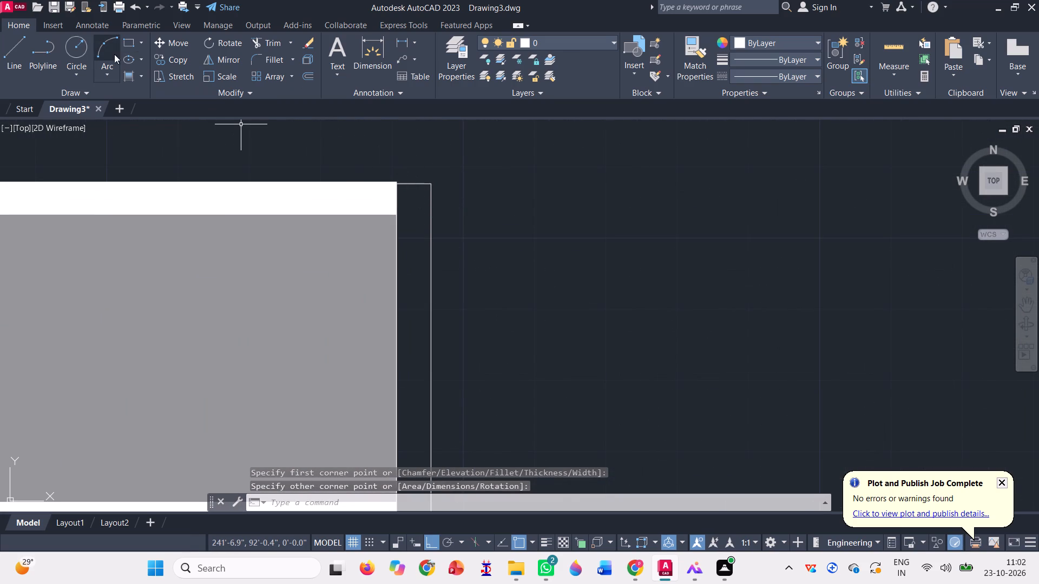
pyautogui.click(124, 45)
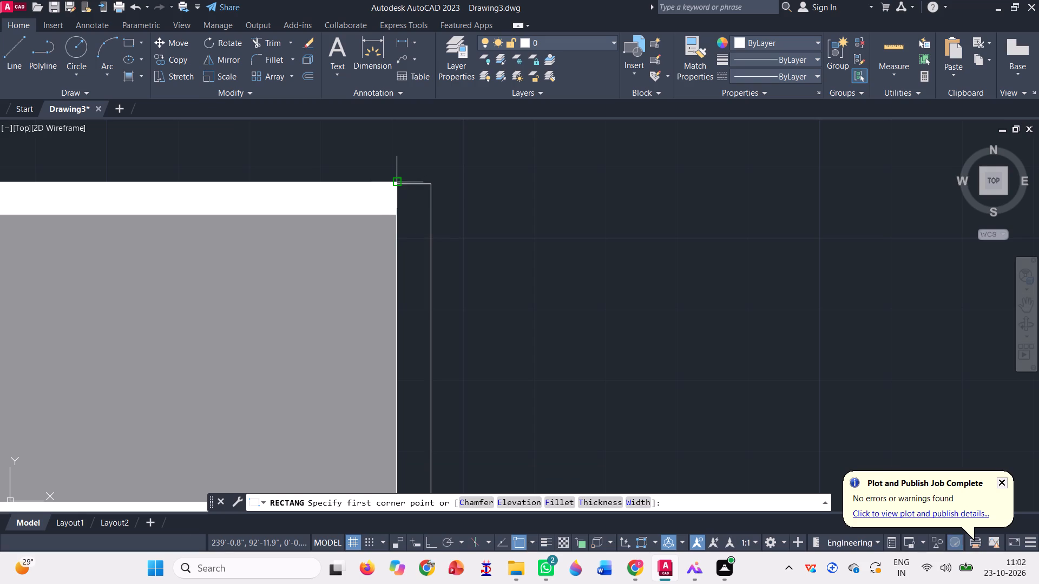
pyautogui.click(396, 180)
pyautogui.scroll(-5, 418, 186)
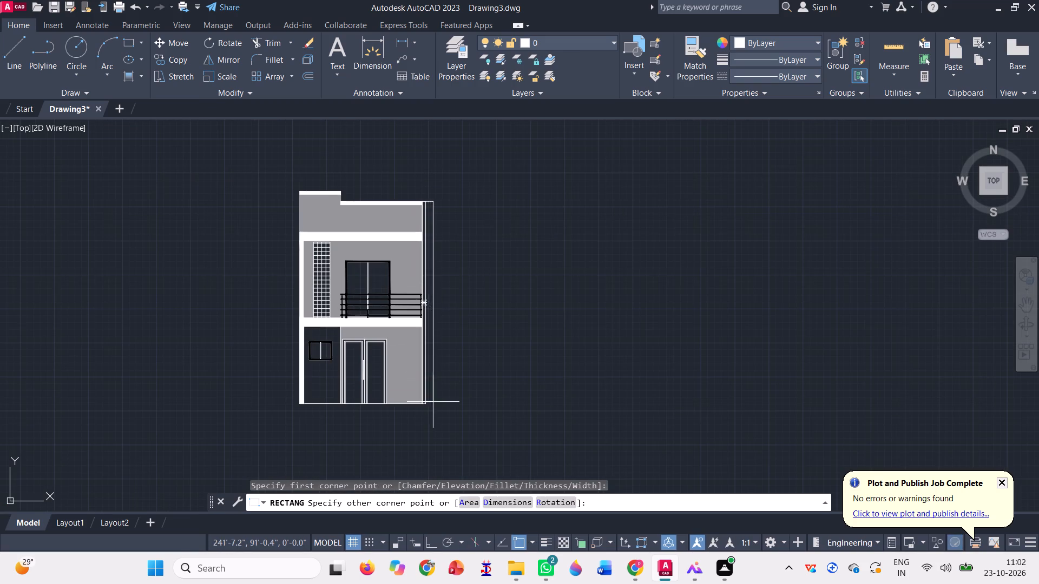
pyautogui.scroll(4, 424, 409)
pyautogui.click(421, 378)
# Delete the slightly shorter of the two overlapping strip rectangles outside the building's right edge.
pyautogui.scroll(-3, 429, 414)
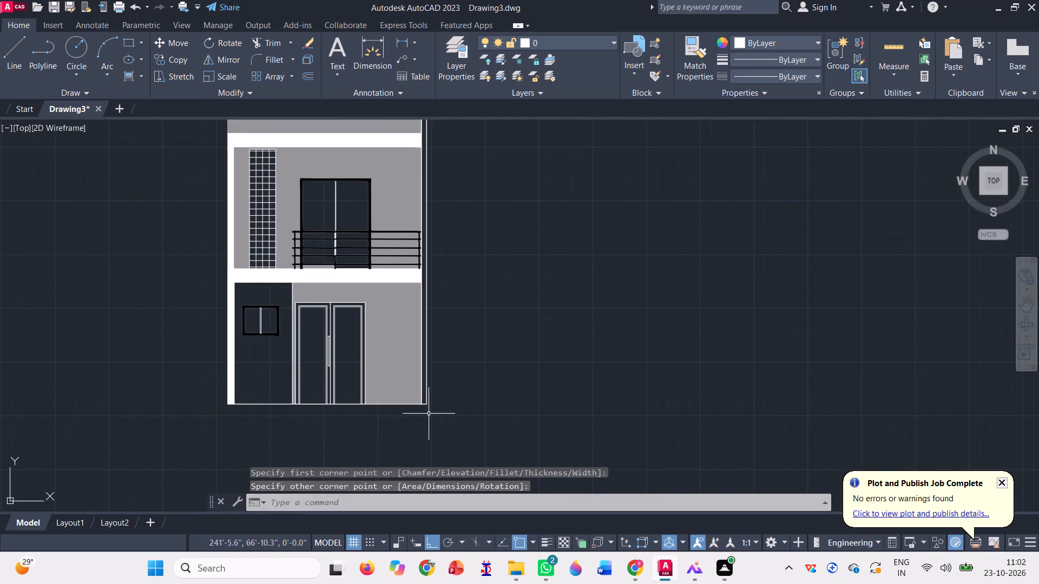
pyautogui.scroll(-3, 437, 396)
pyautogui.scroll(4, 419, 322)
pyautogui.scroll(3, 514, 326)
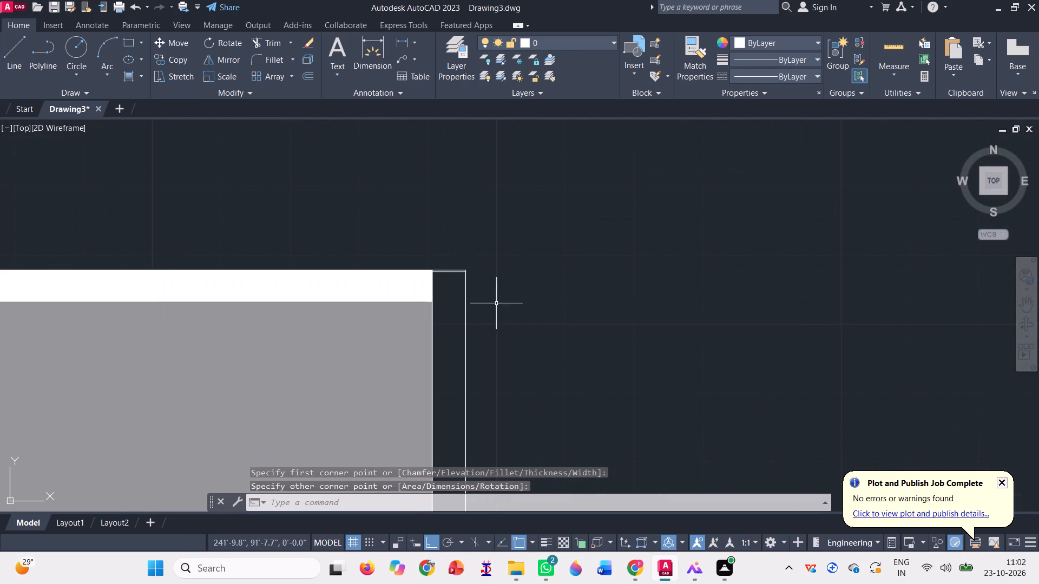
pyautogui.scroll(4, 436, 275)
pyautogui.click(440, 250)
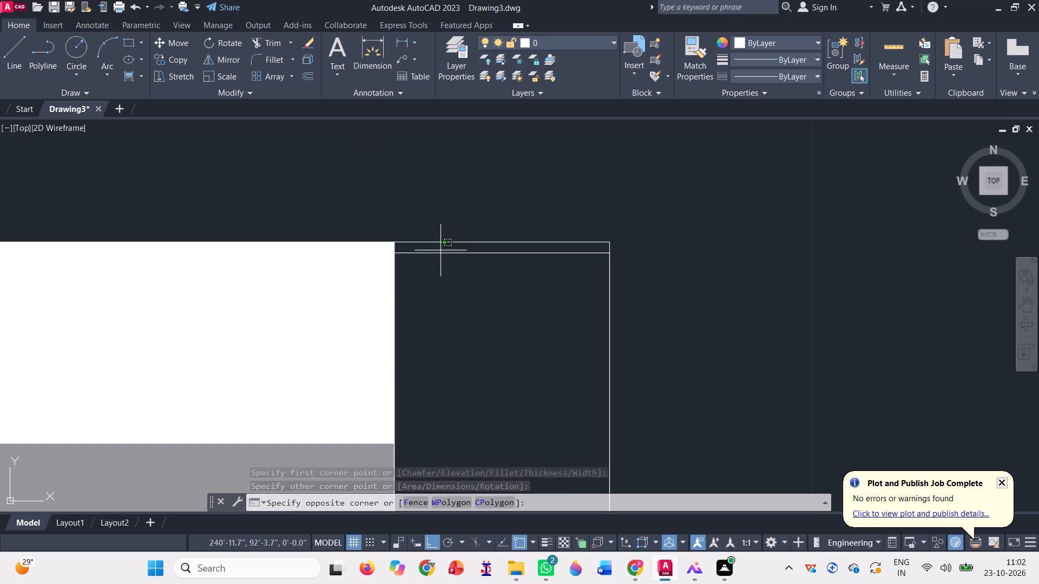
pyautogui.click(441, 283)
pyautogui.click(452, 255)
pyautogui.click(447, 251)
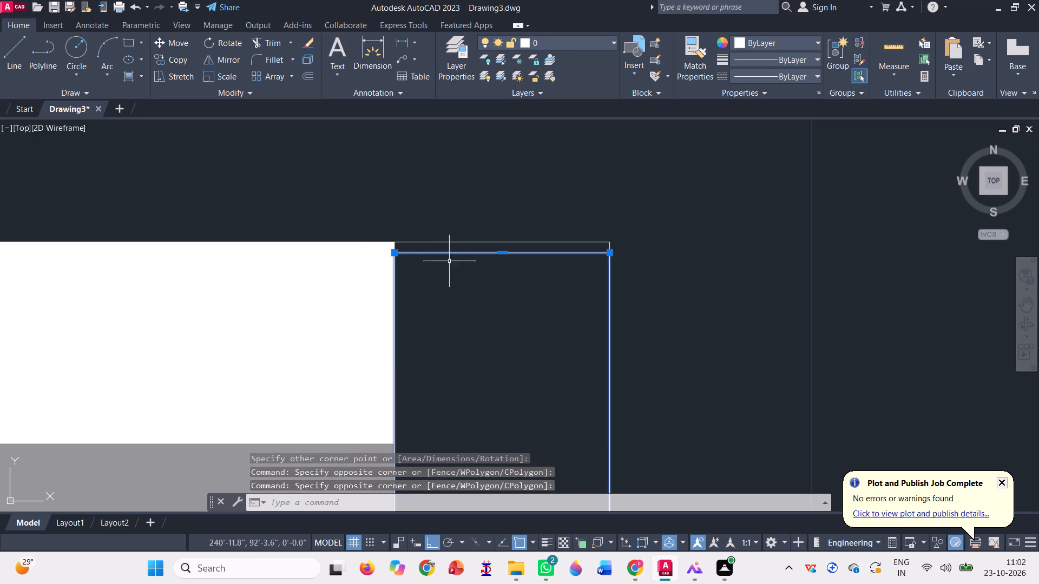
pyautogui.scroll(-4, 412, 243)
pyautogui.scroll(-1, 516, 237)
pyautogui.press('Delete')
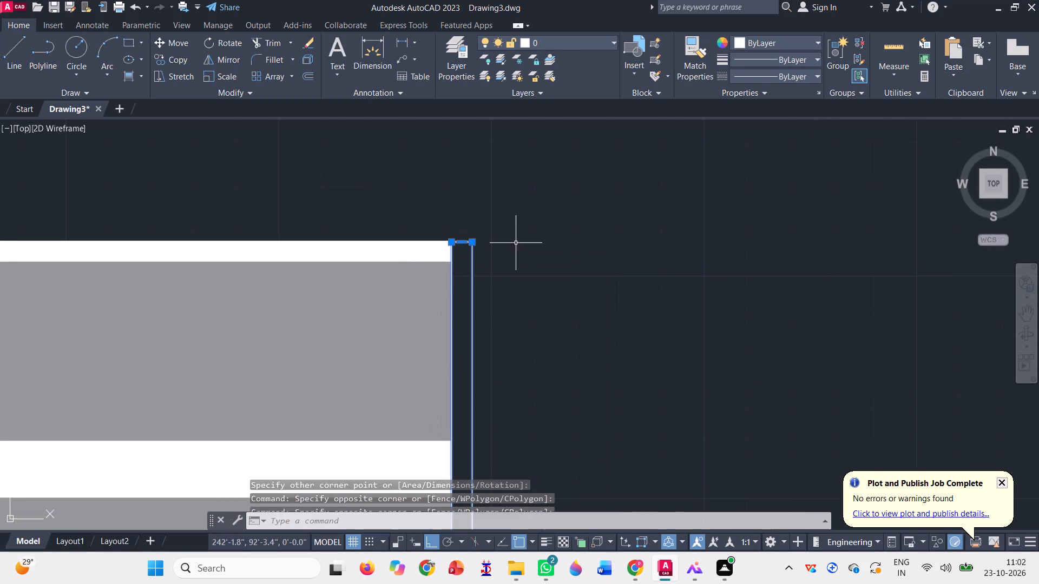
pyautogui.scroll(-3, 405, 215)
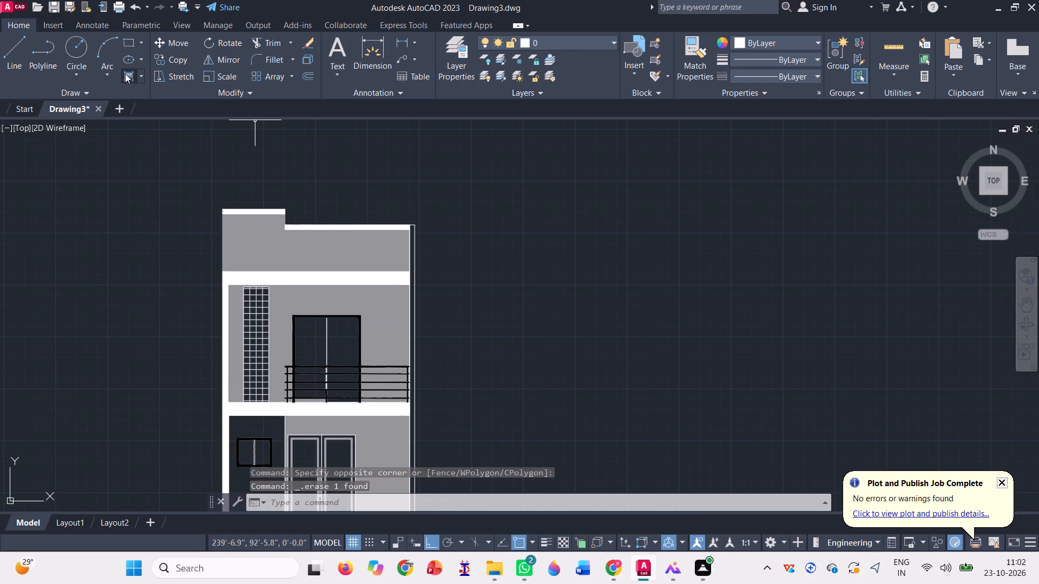
# Fill the narrow strip outside the building's right edge with a gradient hatch using white 255,255,255 for both colours.
pyautogui.click(125, 74)
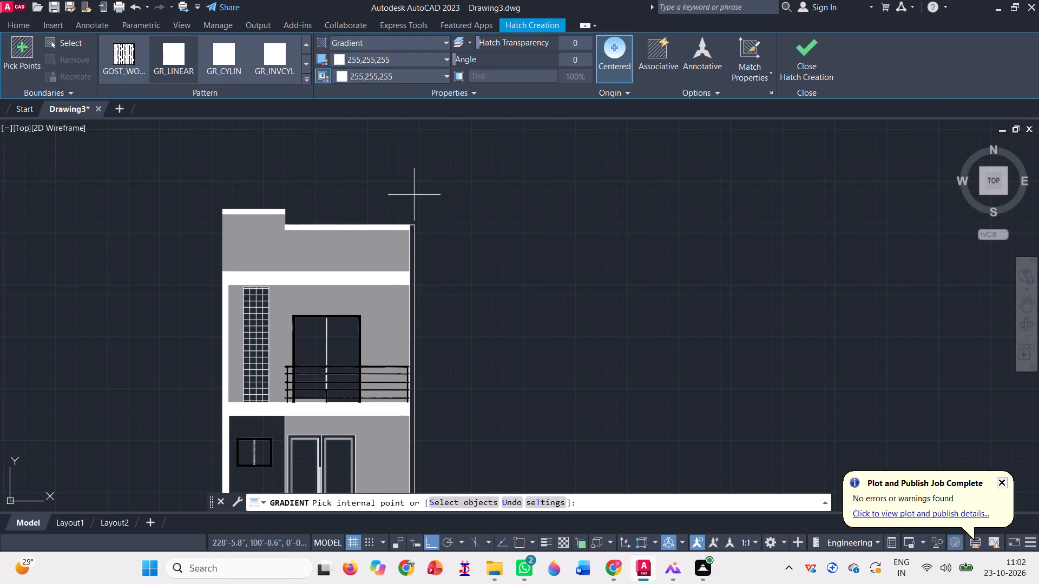
pyautogui.scroll(3, 406, 270)
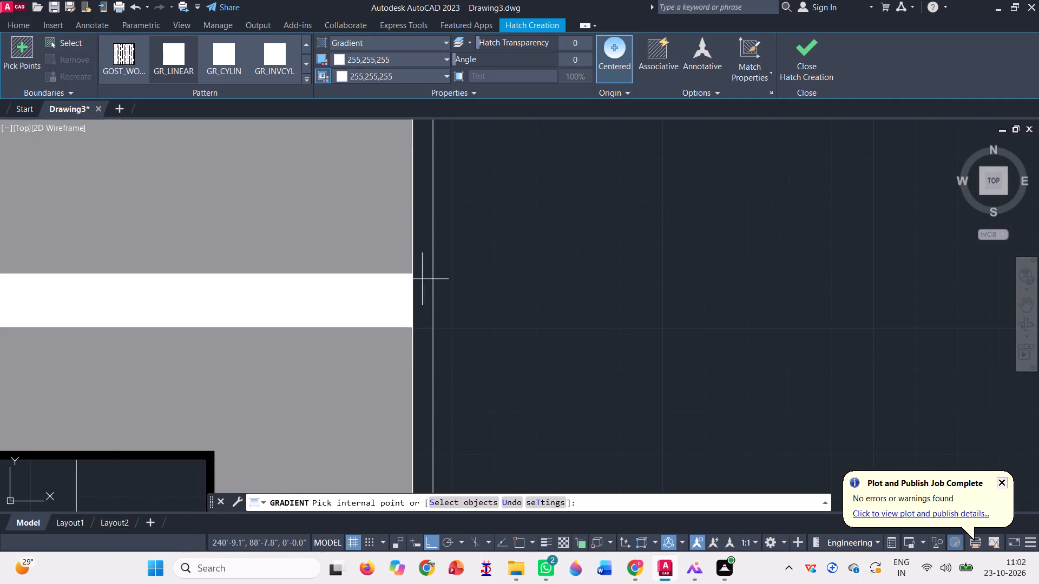
pyautogui.click(424, 279)
pyautogui.scroll(-5, 422, 275)
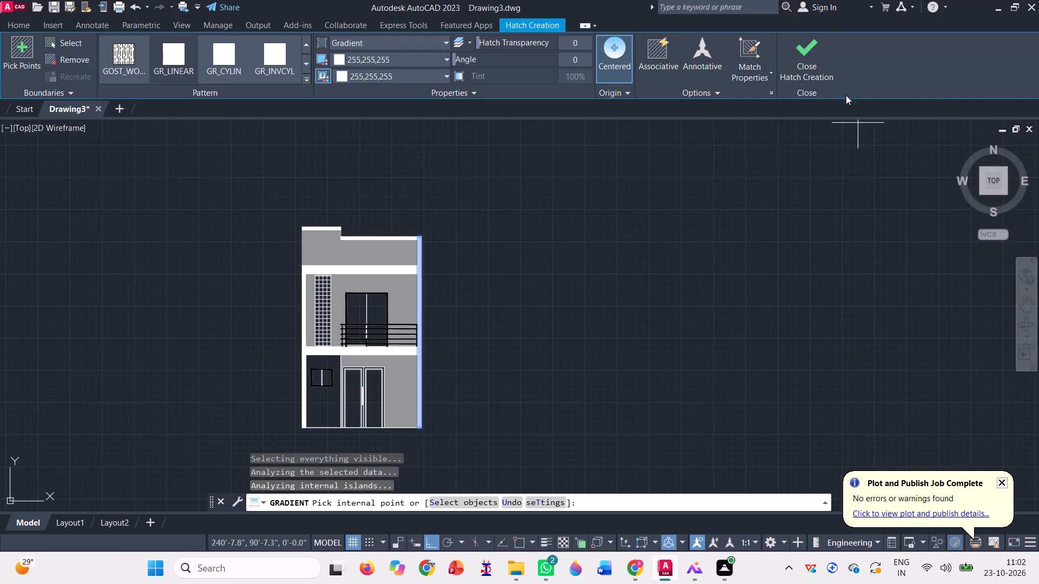
pyautogui.click(810, 55)
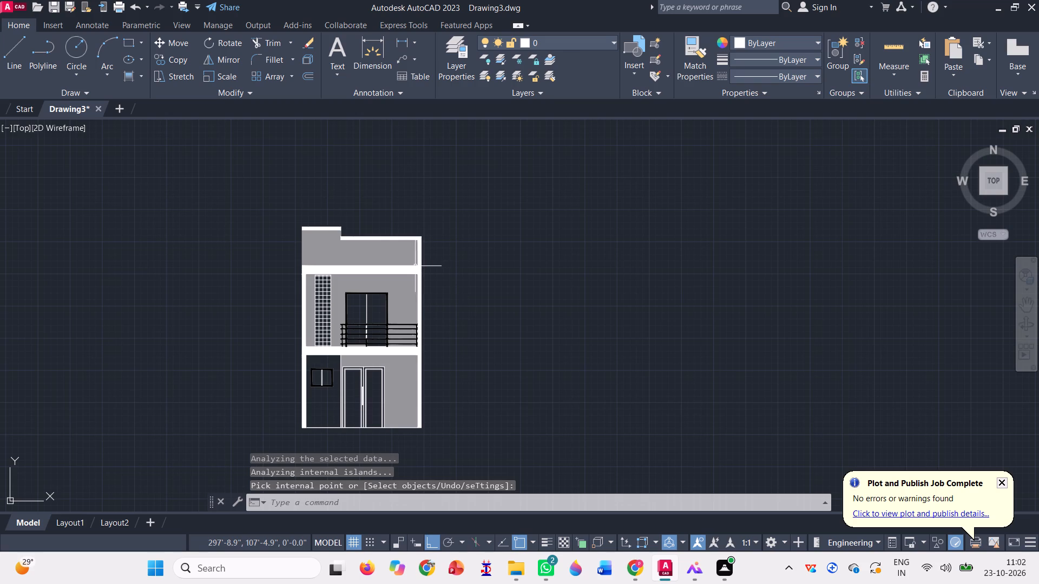
# Draw a short horizontal line across the right edge strip, level with the top of the upper slab band.
pyautogui.scroll(2, 415, 266)
pyautogui.click(9, 57)
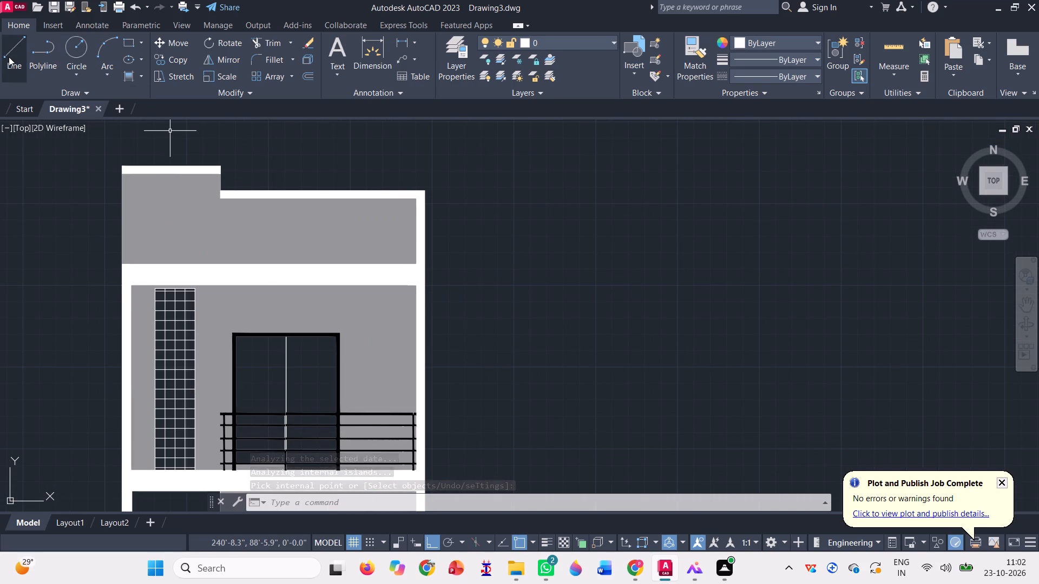
pyautogui.scroll(3, 412, 264)
pyautogui.click(420, 264)
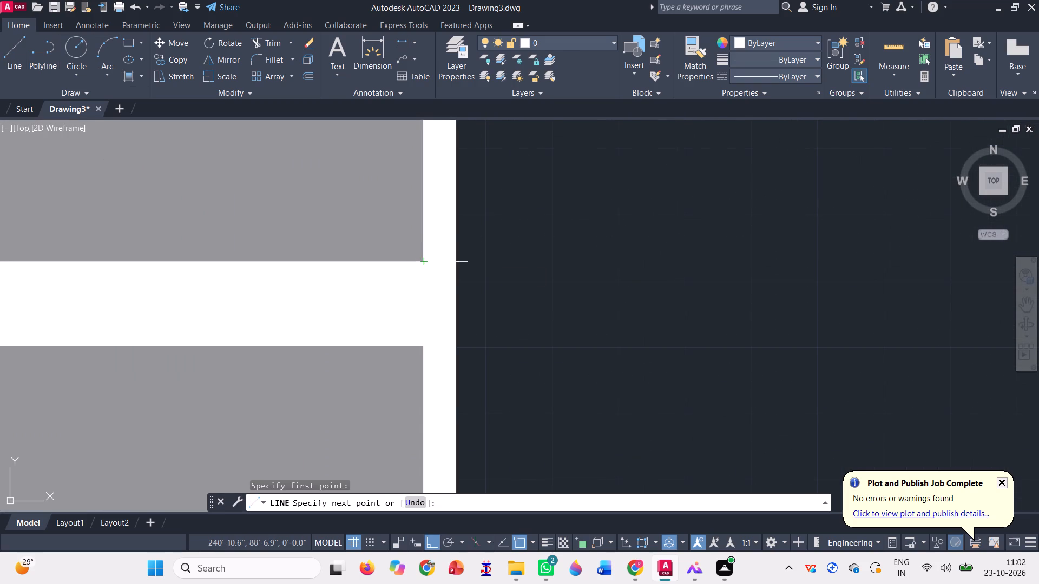
pyautogui.click(457, 262)
pyautogui.press('space')
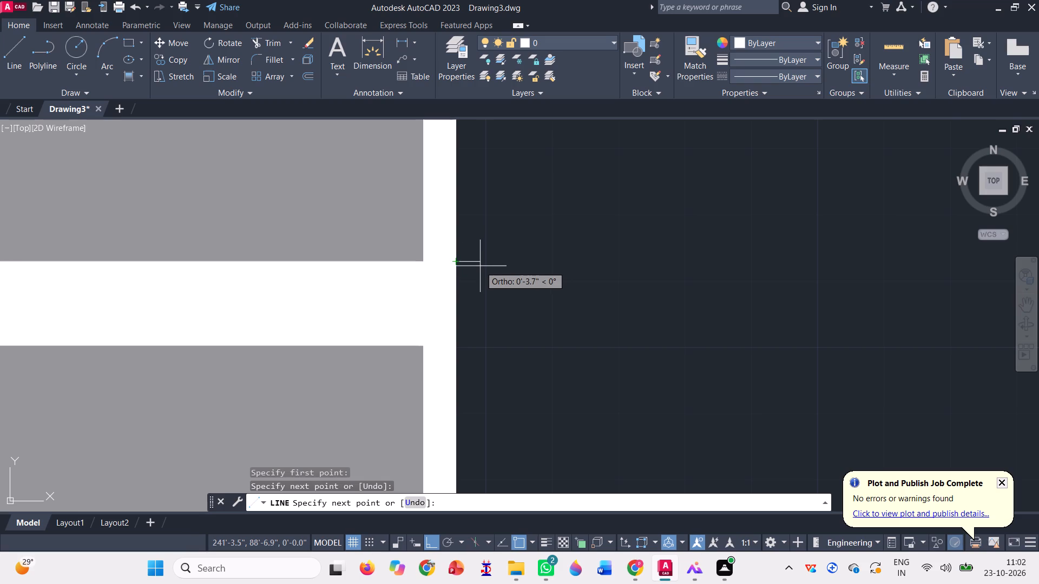
# Draw a short horizontal line across the right edge strip, level with the underside of the lower roof cap.
pyautogui.scroll(-2, 447, 269)
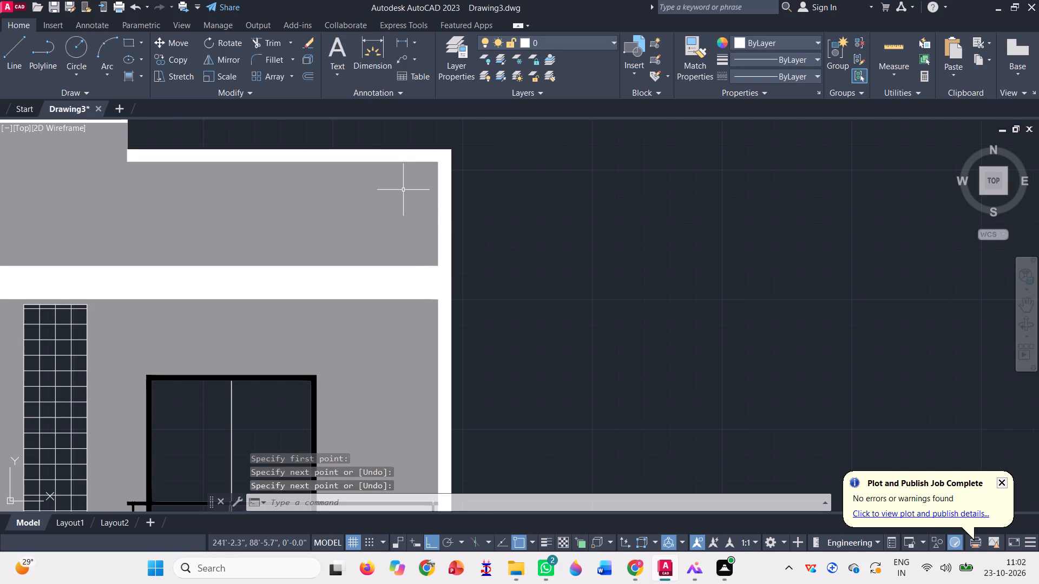
pyautogui.press('l')
pyautogui.press('Return')
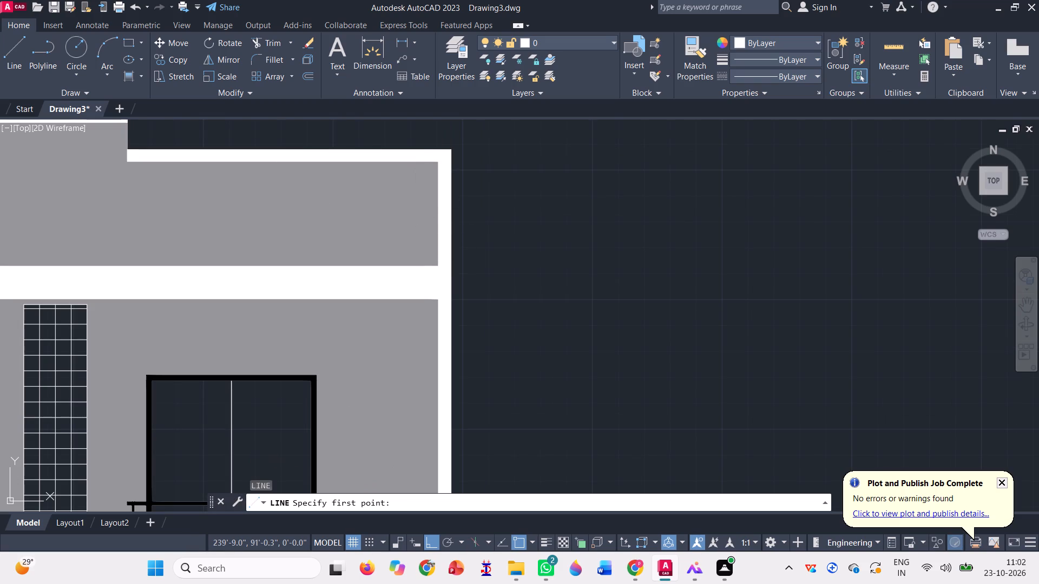
pyautogui.click(436, 164)
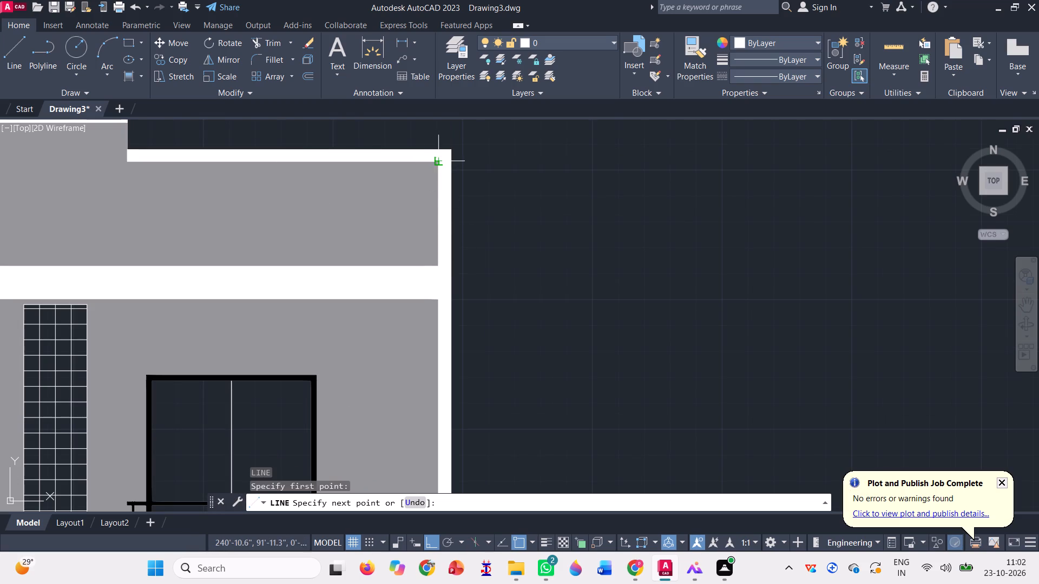
pyautogui.click(451, 163)
pyautogui.press('space')
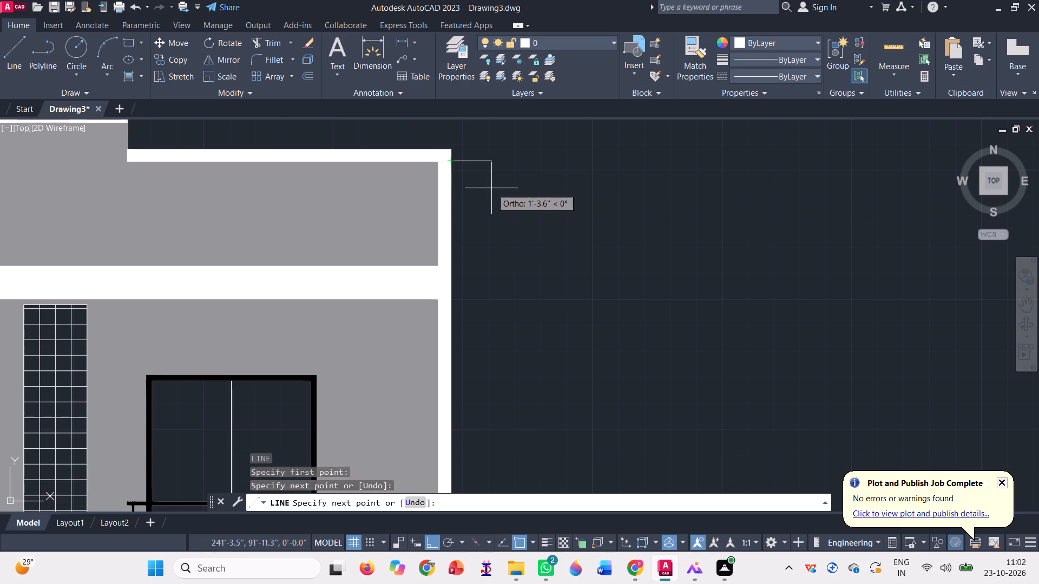
# Fill the right strip between the lower roof cap and the upper slab band with a gradient hatch, both colours grey 147,149,152.
pyautogui.click(128, 73)
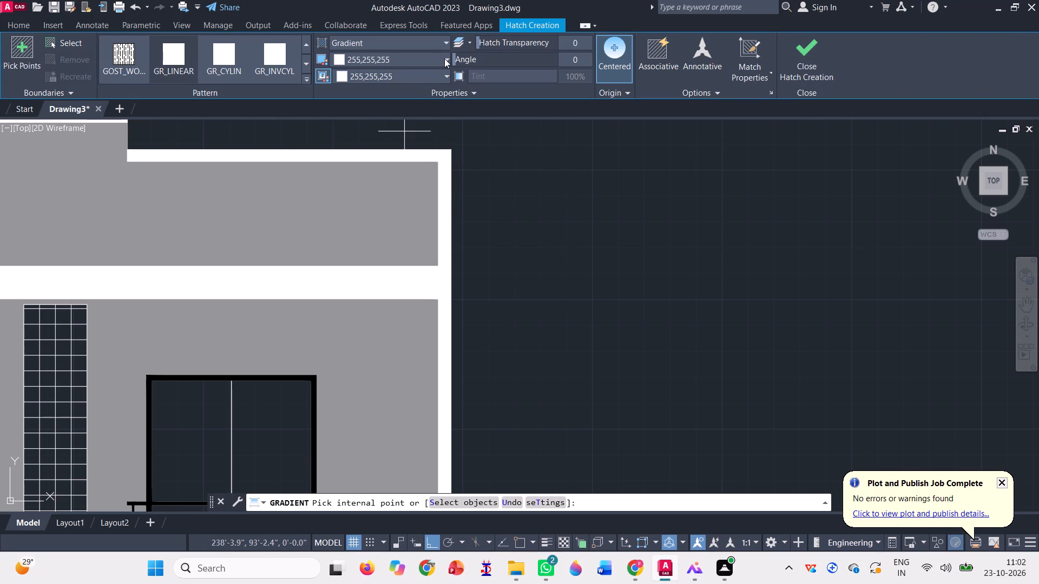
pyautogui.click(444, 58)
pyautogui.click(339, 108)
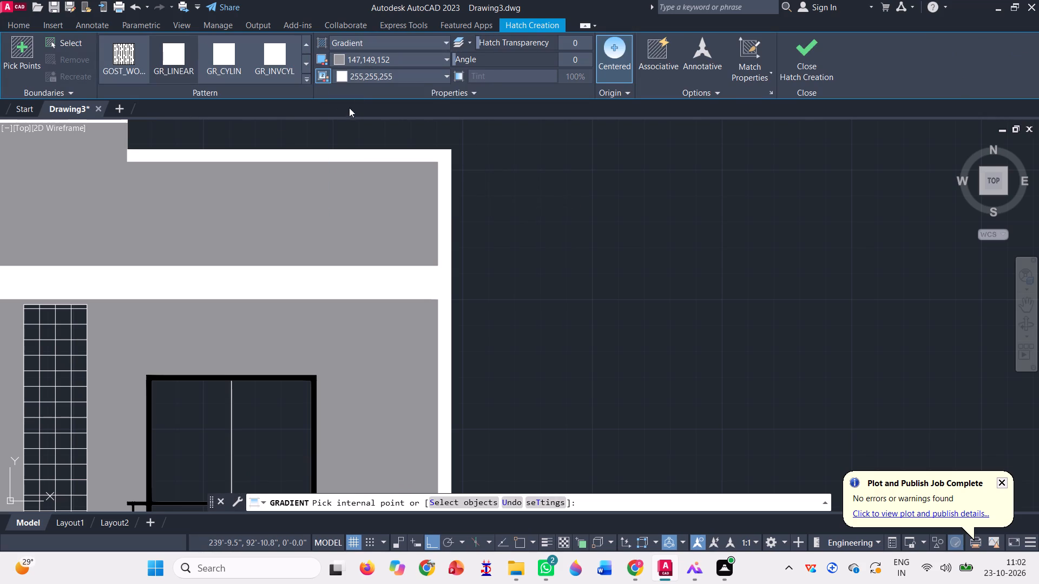
pyautogui.click(367, 81)
pyautogui.click(362, 74)
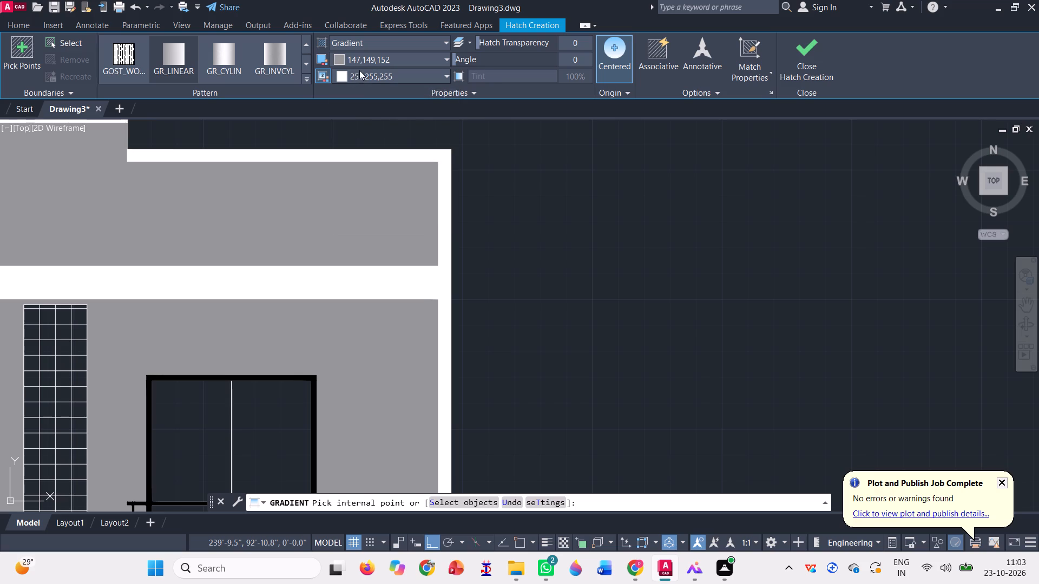
pyautogui.click(361, 77)
pyautogui.click(342, 121)
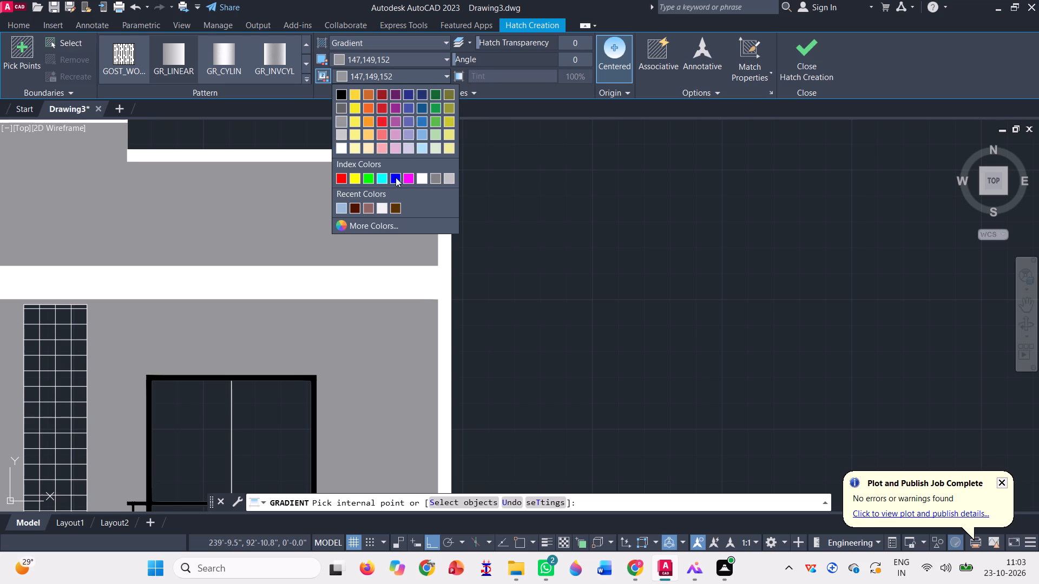
pyautogui.click(448, 214)
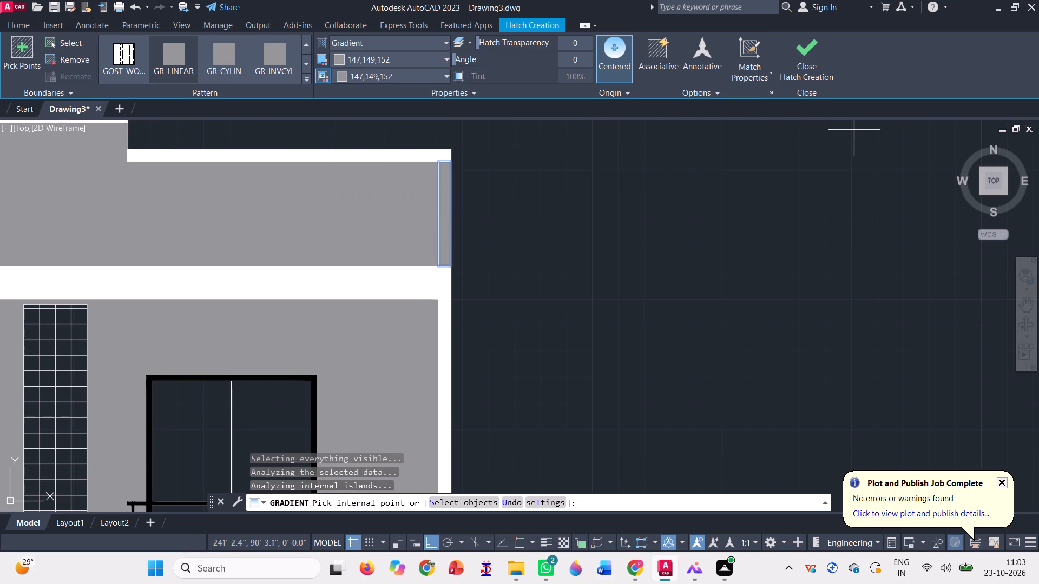
pyautogui.click(814, 63)
# Delete the tall outline rectangle of the right edge strip, keeping its hatches.
pyautogui.scroll(-1, 599, 203)
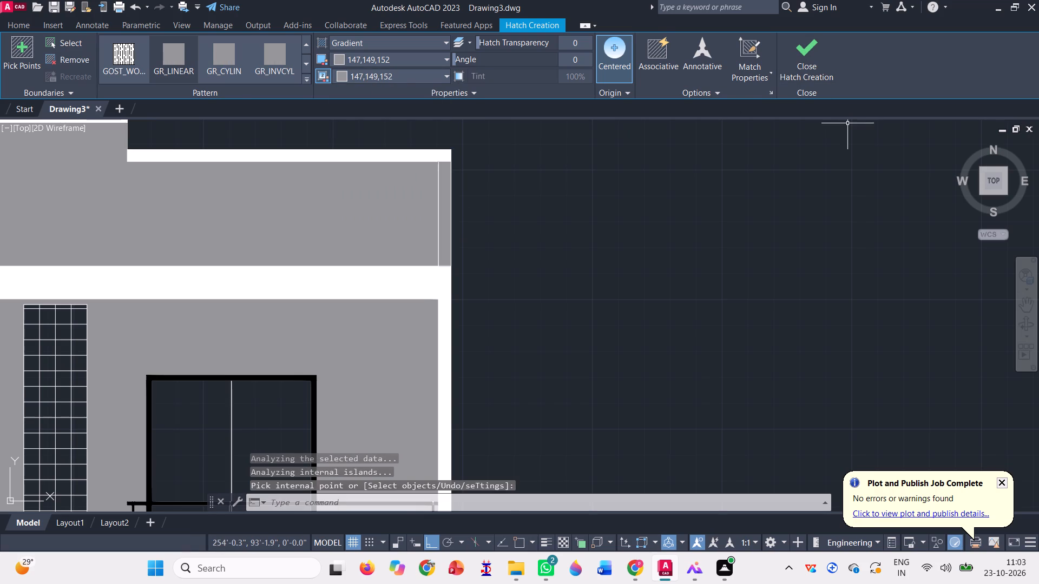
pyautogui.scroll(2, 504, 224)
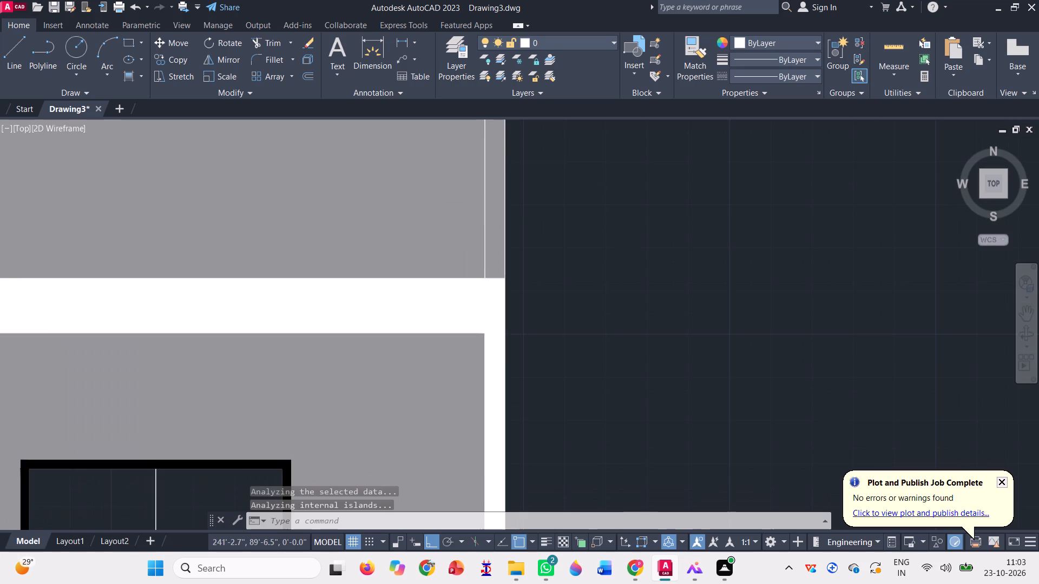
pyautogui.click(485, 211)
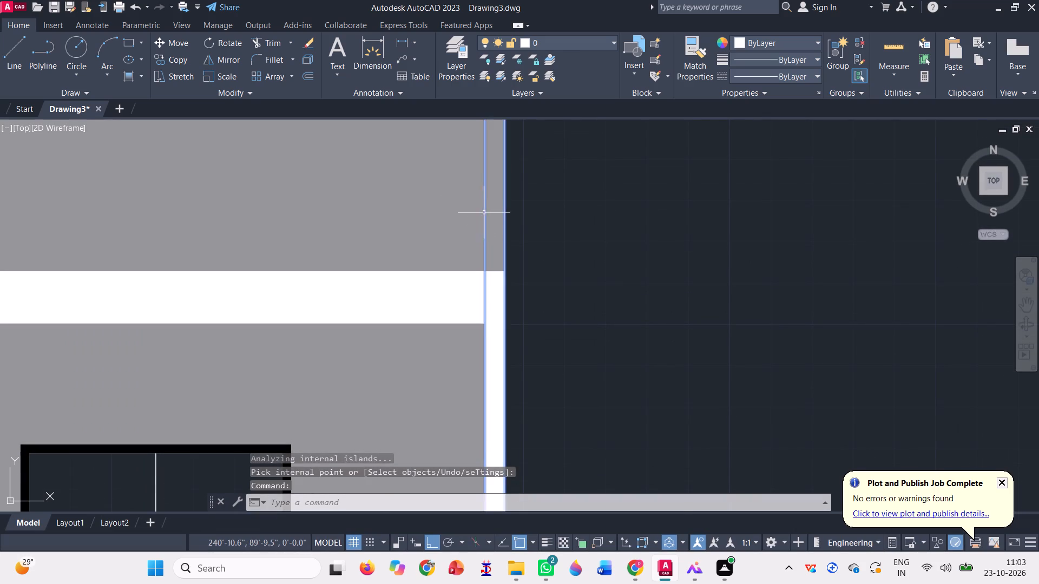
pyautogui.scroll(-1, 540, 243)
pyautogui.press('Delete')
pyautogui.scroll(-1, 518, 236)
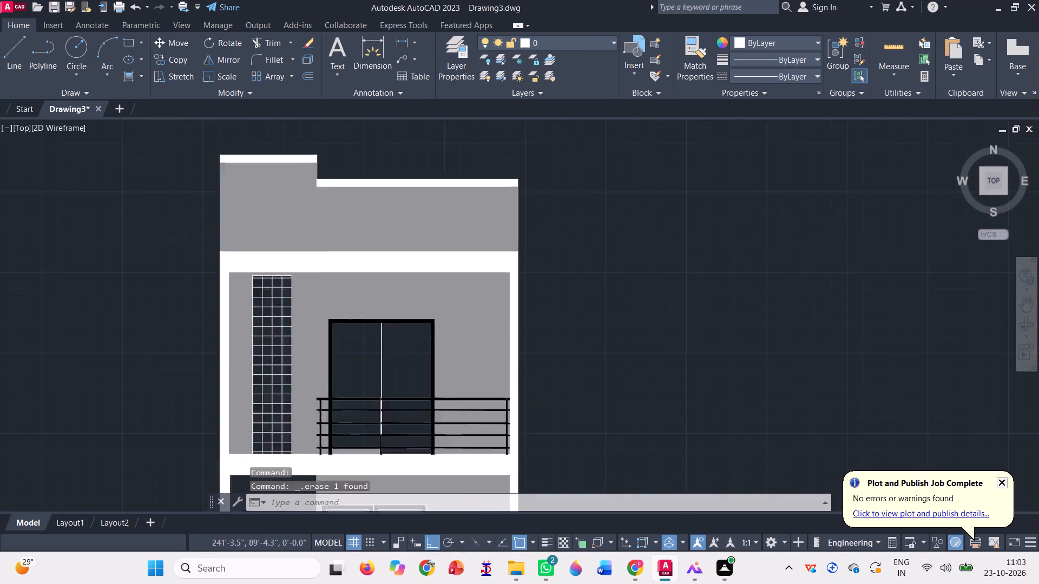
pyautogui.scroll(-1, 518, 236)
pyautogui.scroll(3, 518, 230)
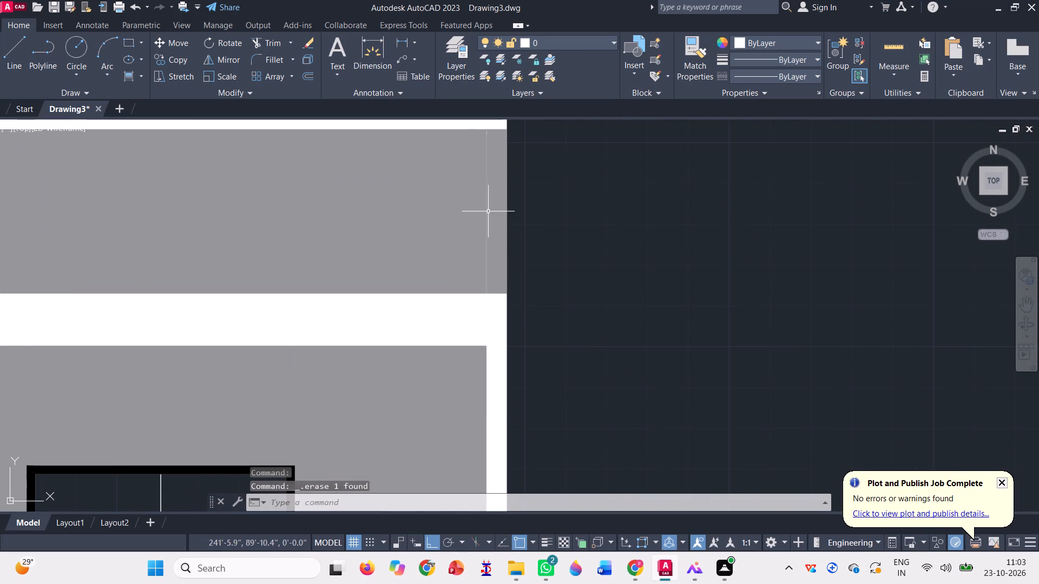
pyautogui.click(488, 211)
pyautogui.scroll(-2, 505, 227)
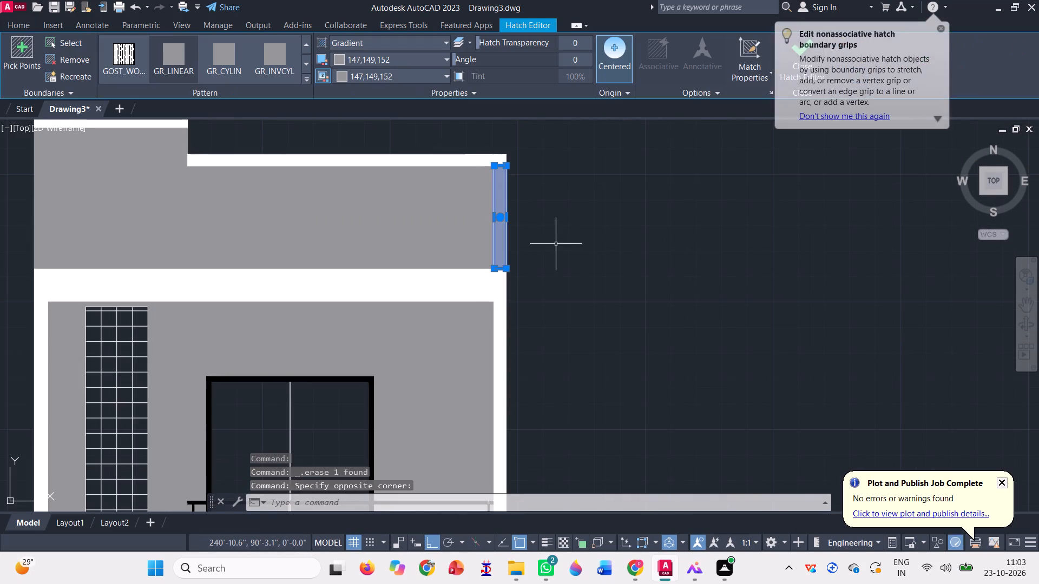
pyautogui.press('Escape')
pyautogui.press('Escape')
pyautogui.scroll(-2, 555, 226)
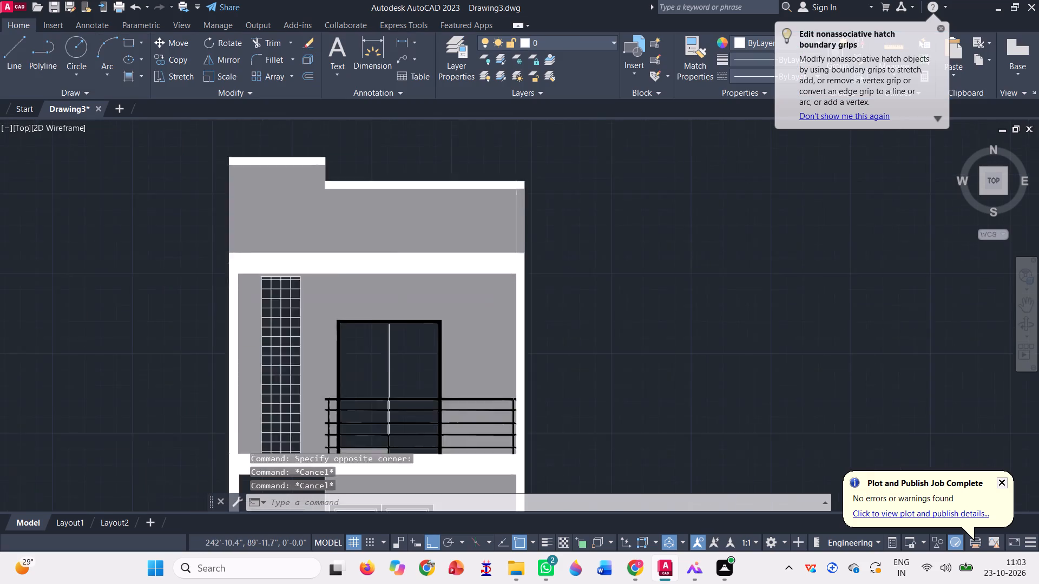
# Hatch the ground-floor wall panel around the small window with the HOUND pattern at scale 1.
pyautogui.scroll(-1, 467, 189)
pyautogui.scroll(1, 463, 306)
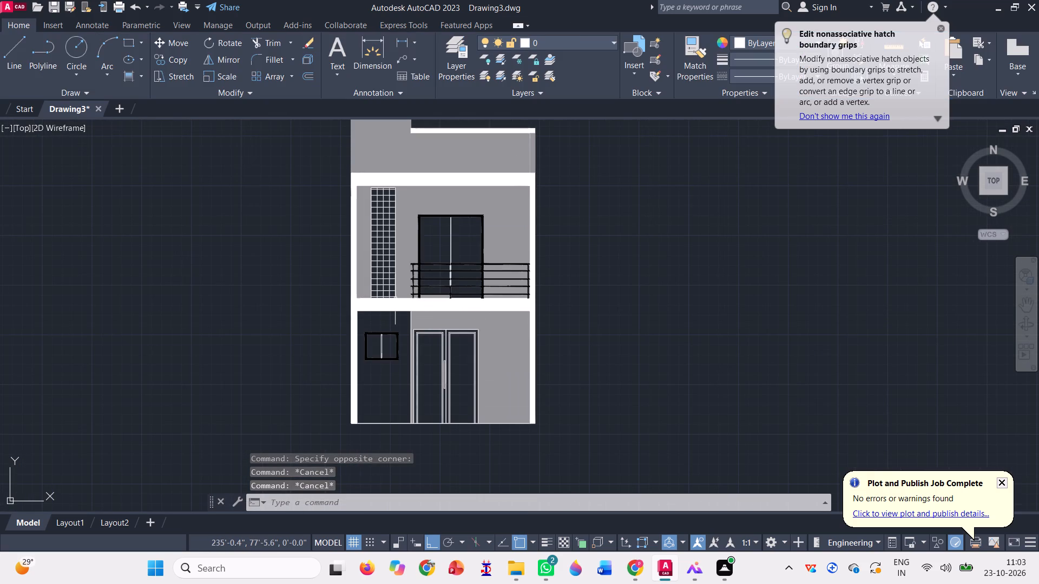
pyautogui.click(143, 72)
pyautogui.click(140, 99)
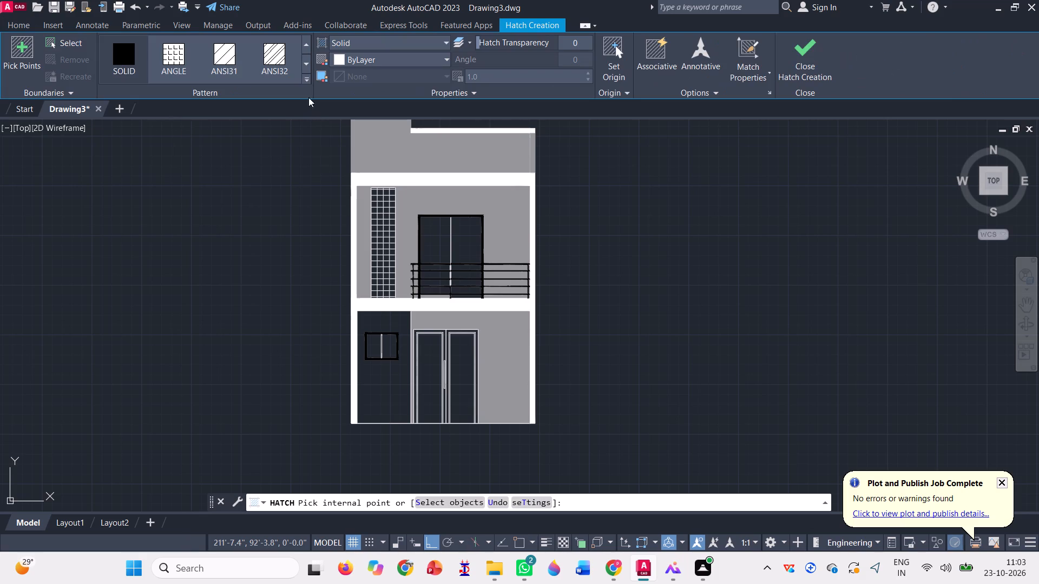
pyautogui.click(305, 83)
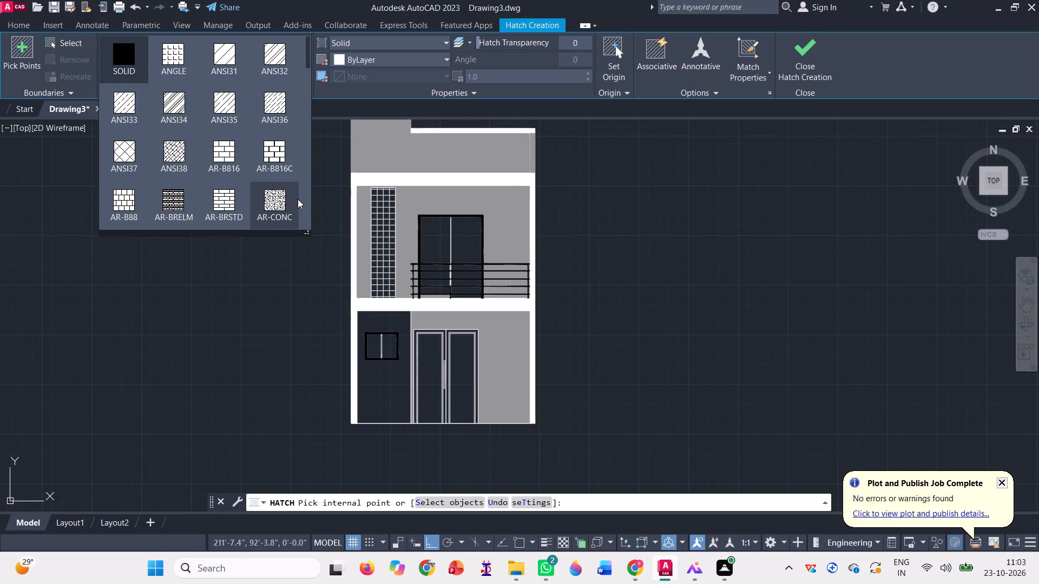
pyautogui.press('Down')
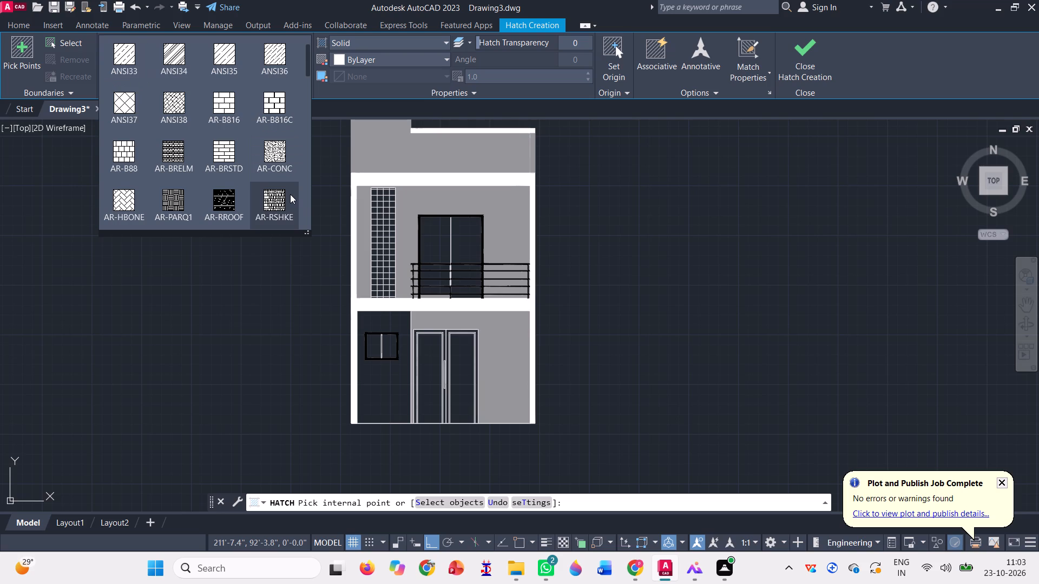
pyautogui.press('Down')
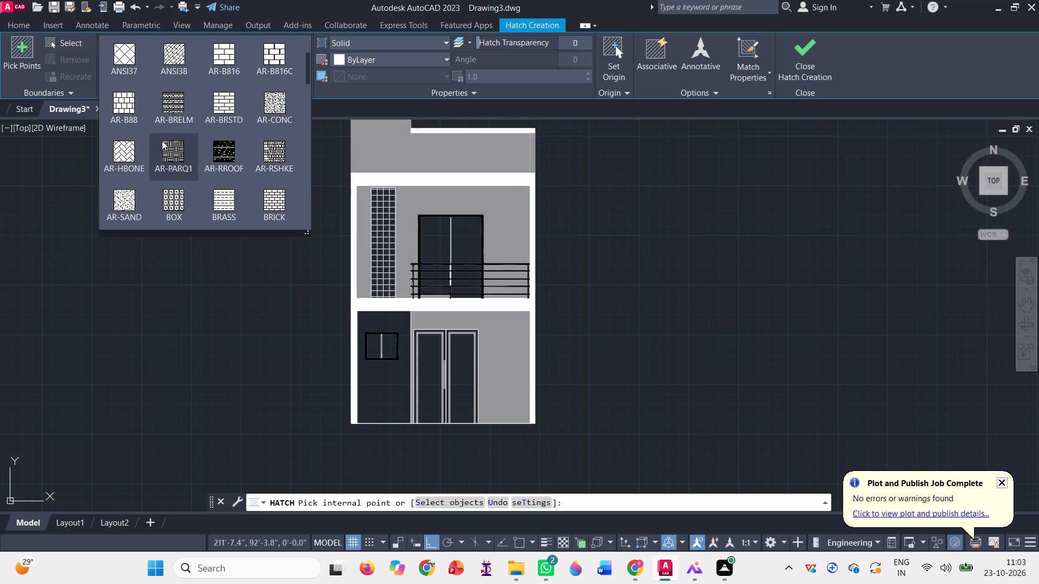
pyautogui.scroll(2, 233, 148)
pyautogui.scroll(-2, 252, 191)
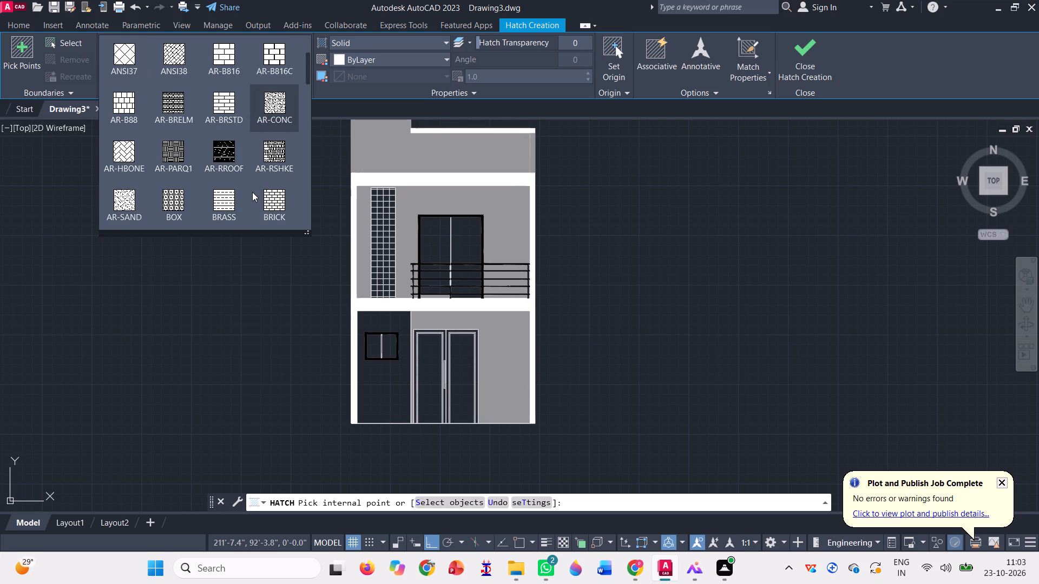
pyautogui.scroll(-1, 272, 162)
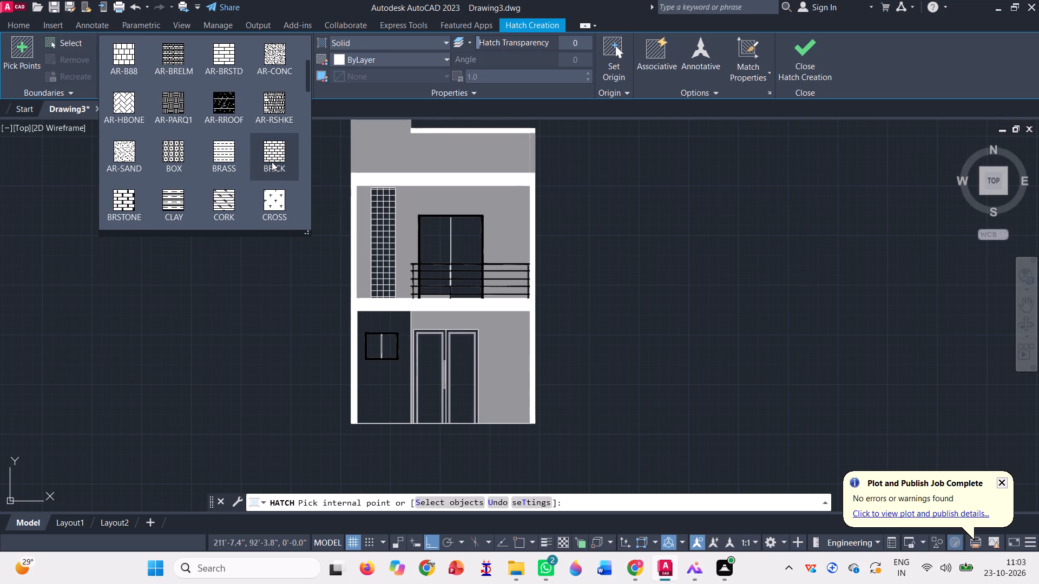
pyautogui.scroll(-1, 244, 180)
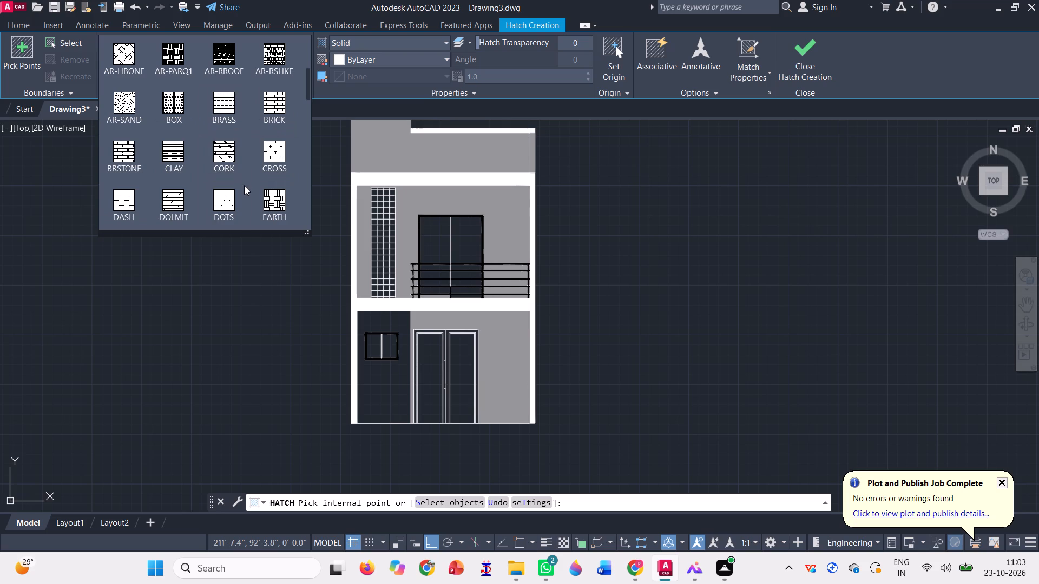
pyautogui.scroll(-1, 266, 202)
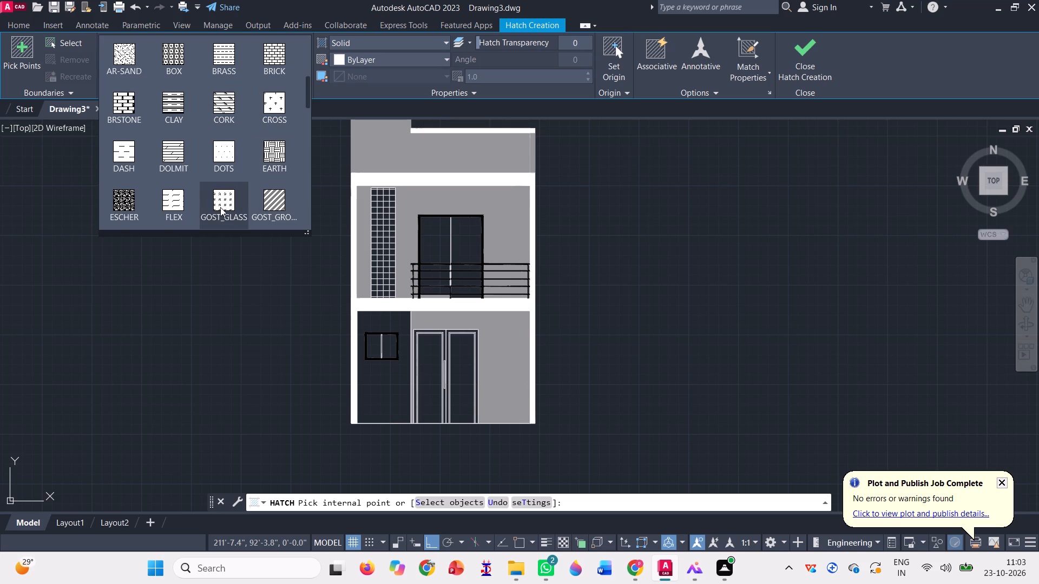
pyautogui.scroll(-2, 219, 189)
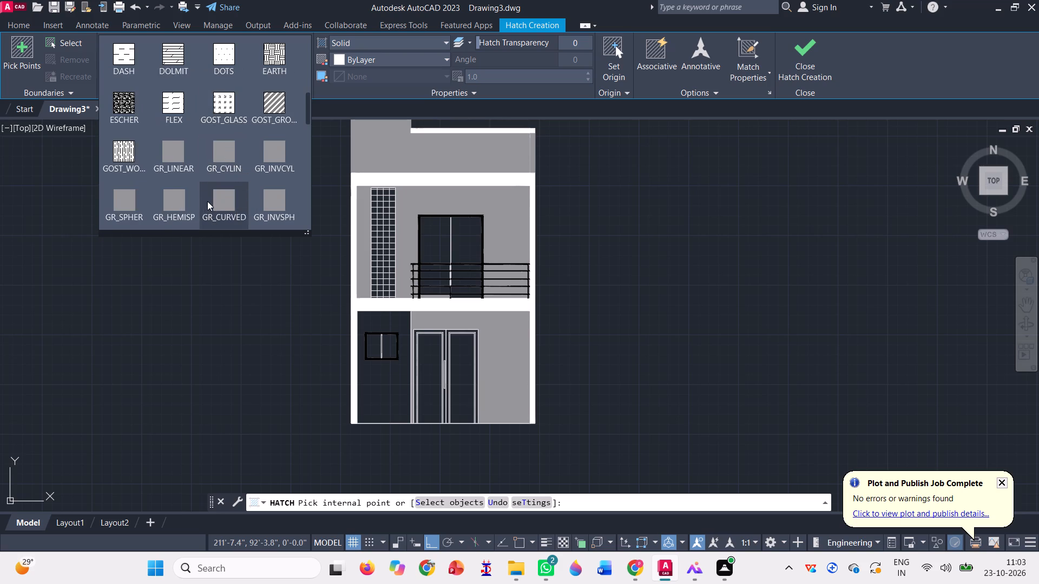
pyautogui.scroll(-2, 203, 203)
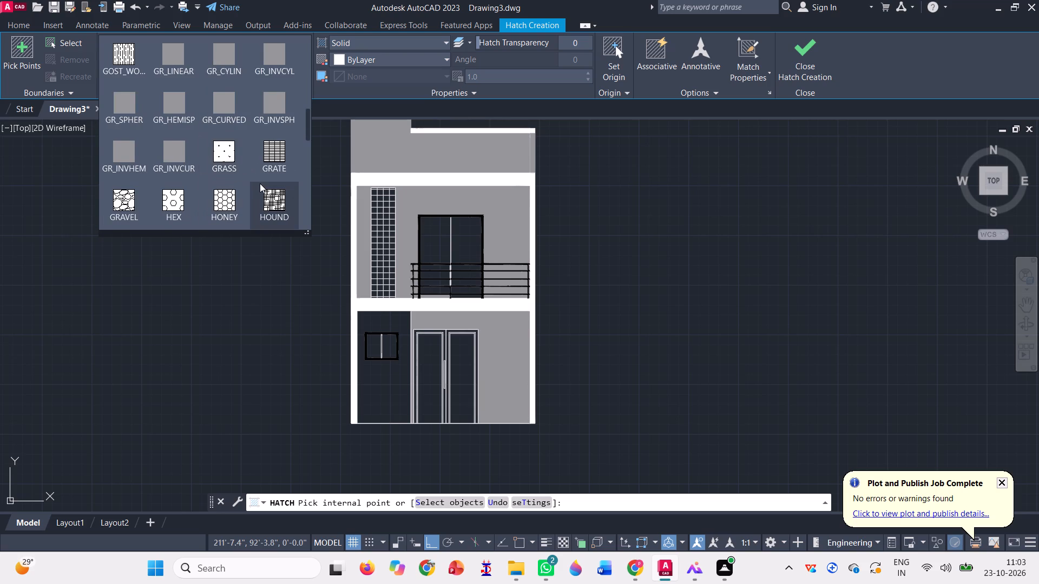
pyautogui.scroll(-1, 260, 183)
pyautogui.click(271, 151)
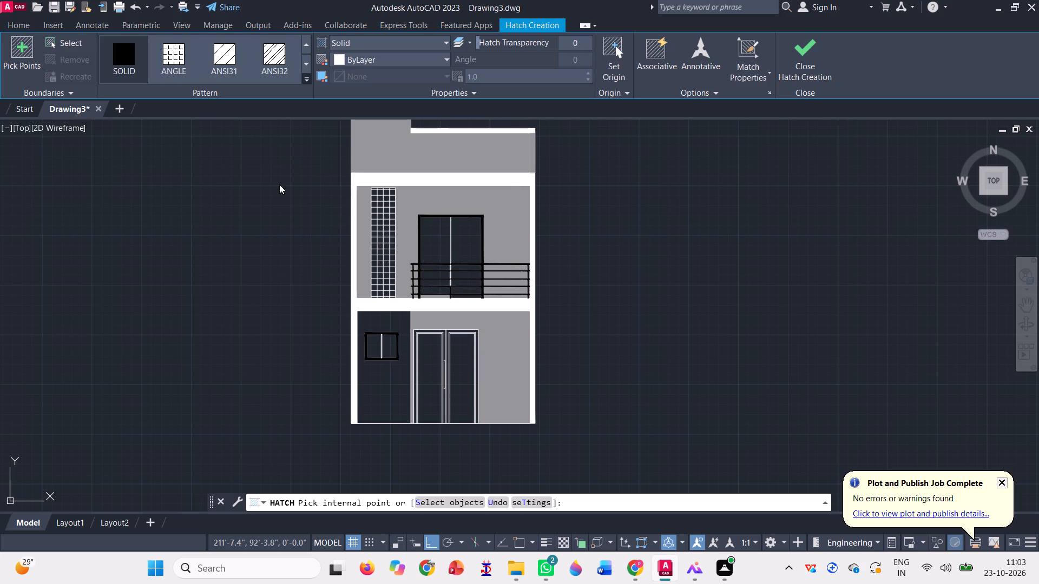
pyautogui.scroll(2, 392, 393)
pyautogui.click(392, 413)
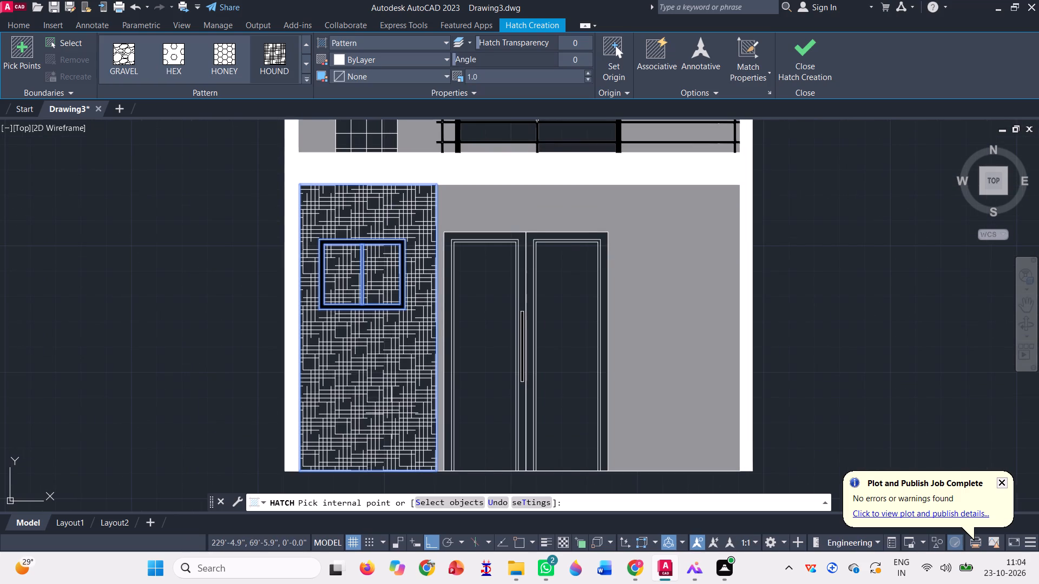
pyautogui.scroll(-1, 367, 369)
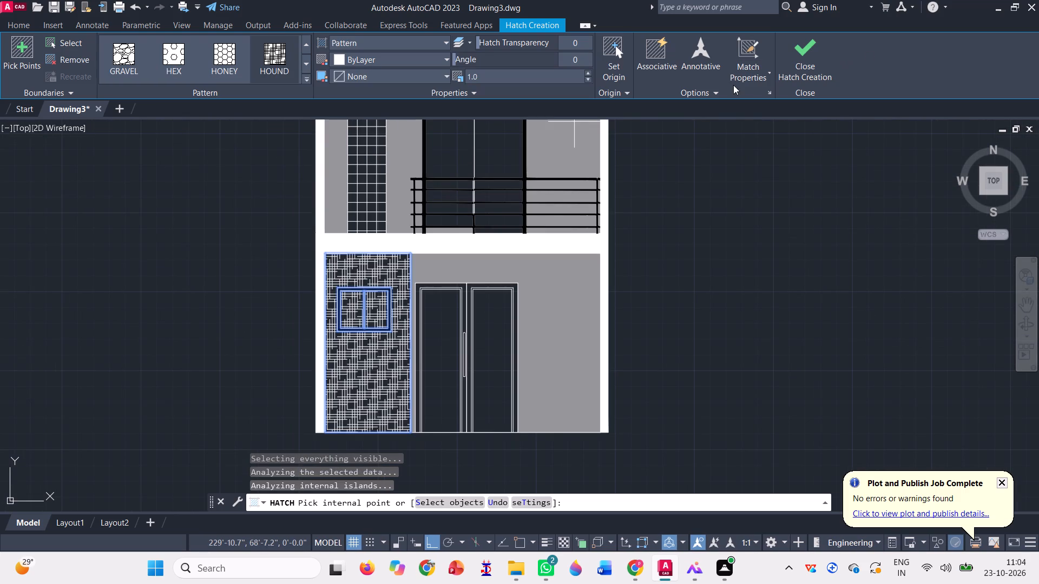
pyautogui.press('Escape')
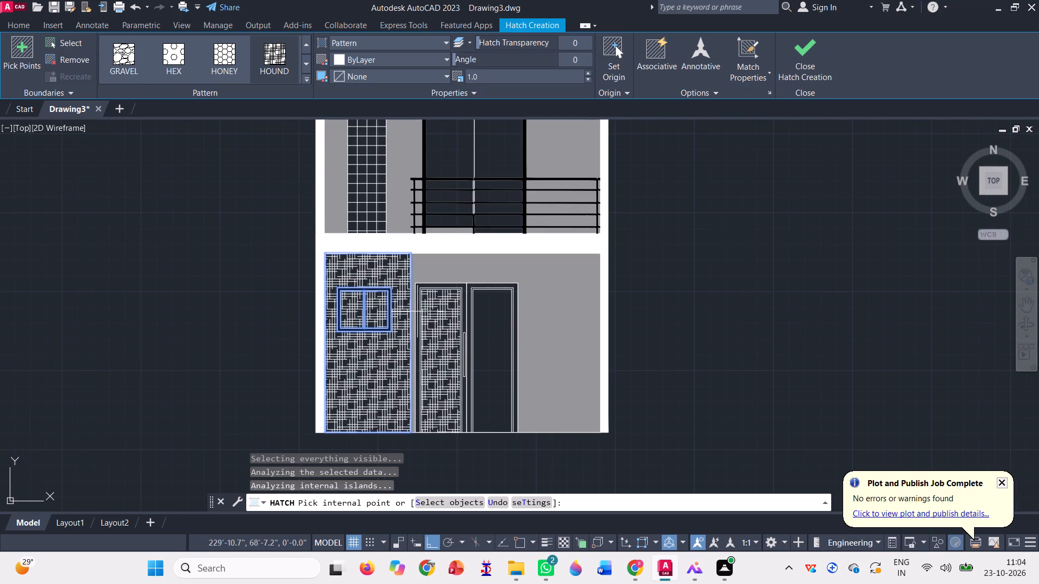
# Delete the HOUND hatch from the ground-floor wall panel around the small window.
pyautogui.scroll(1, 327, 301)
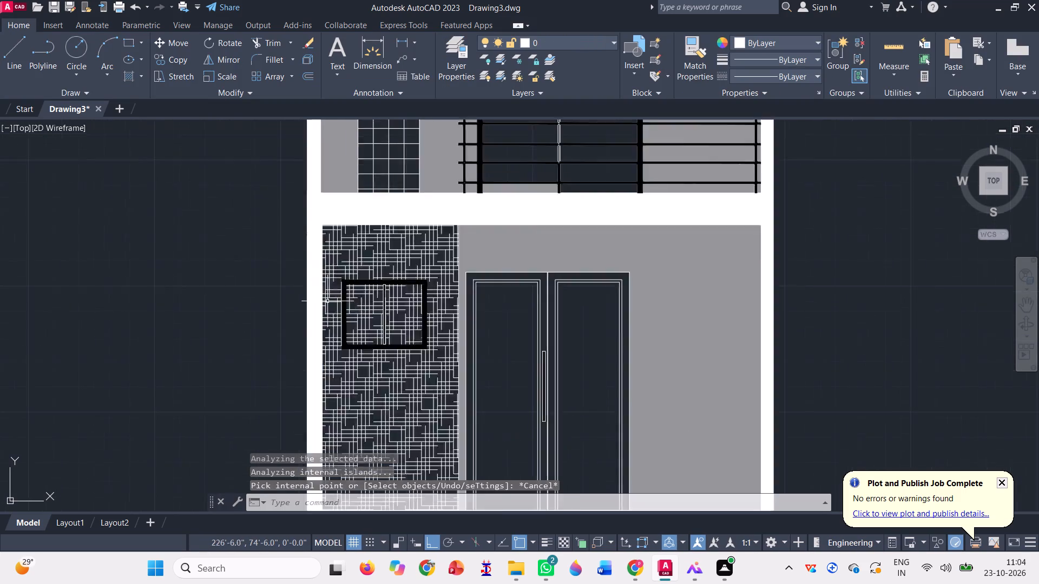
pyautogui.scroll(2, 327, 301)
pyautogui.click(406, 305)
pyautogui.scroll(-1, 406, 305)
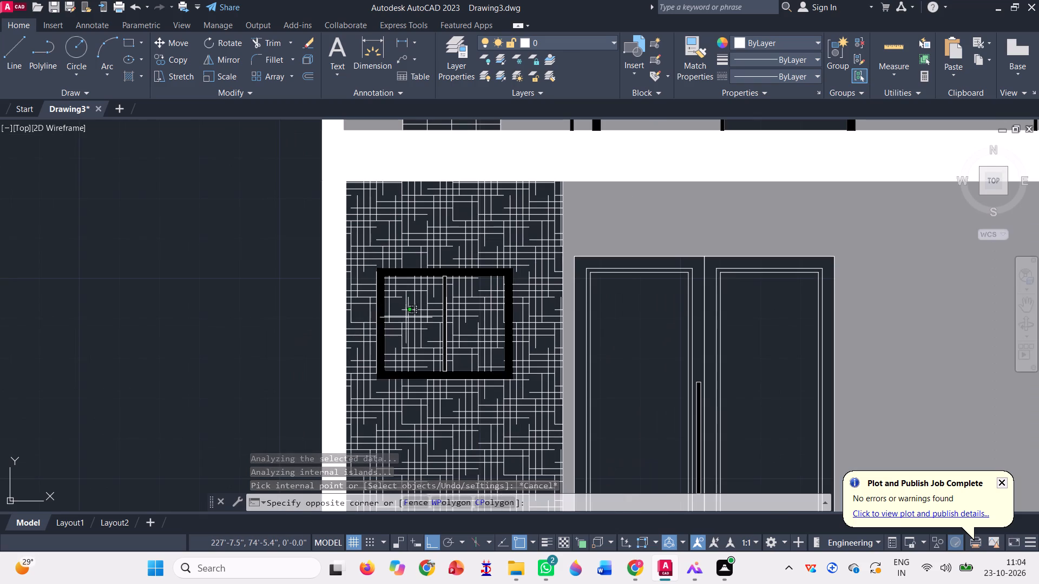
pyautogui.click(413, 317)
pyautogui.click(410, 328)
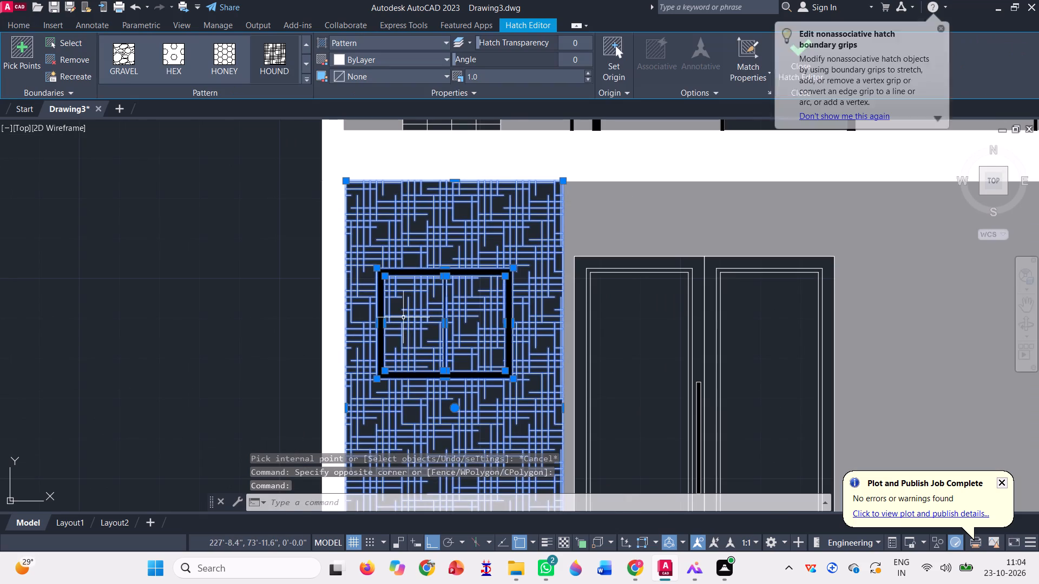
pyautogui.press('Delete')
# Hatch the ground-floor wall panel around the small window with the HOUND pattern, angle 0 and scale 1.
pyautogui.scroll(-1, 240, 271)
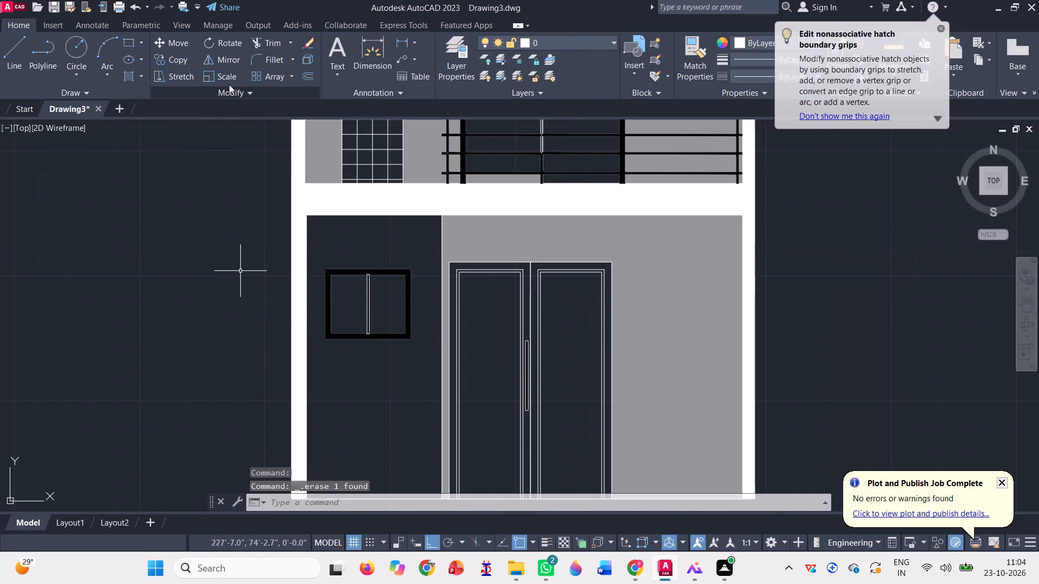
pyautogui.click(128, 79)
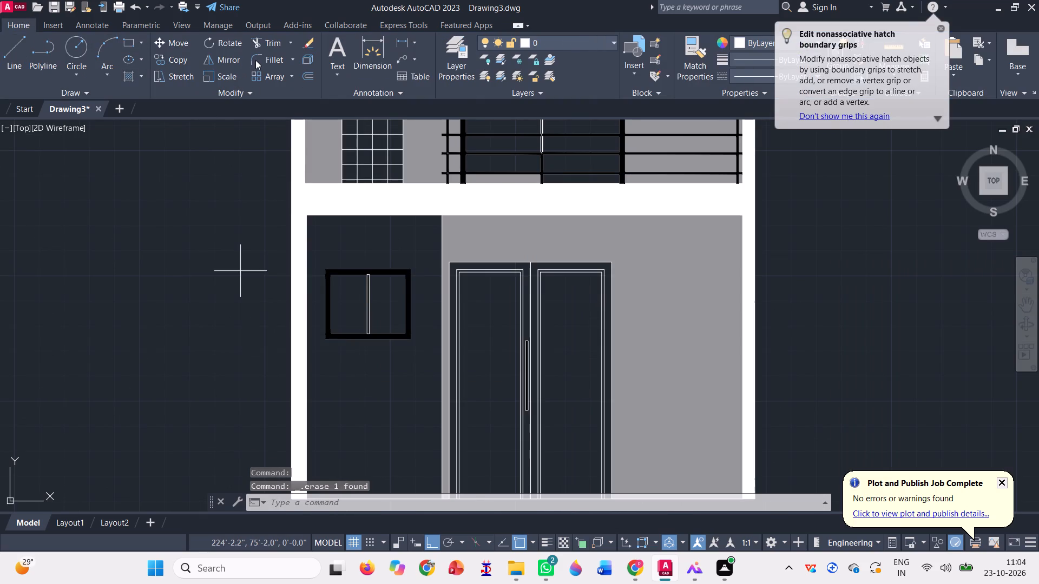
pyautogui.click(275, 59)
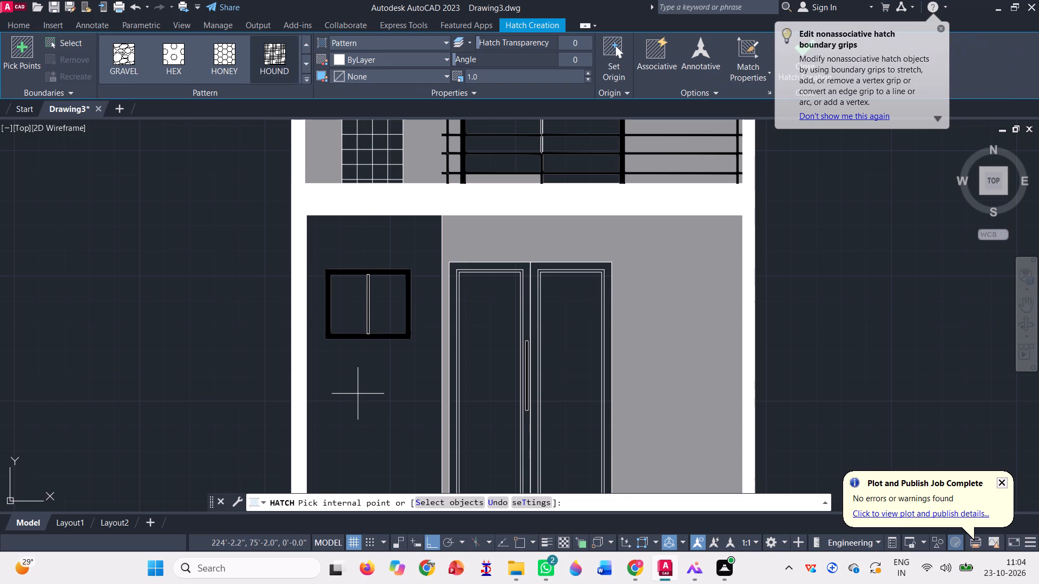
pyautogui.click(361, 396)
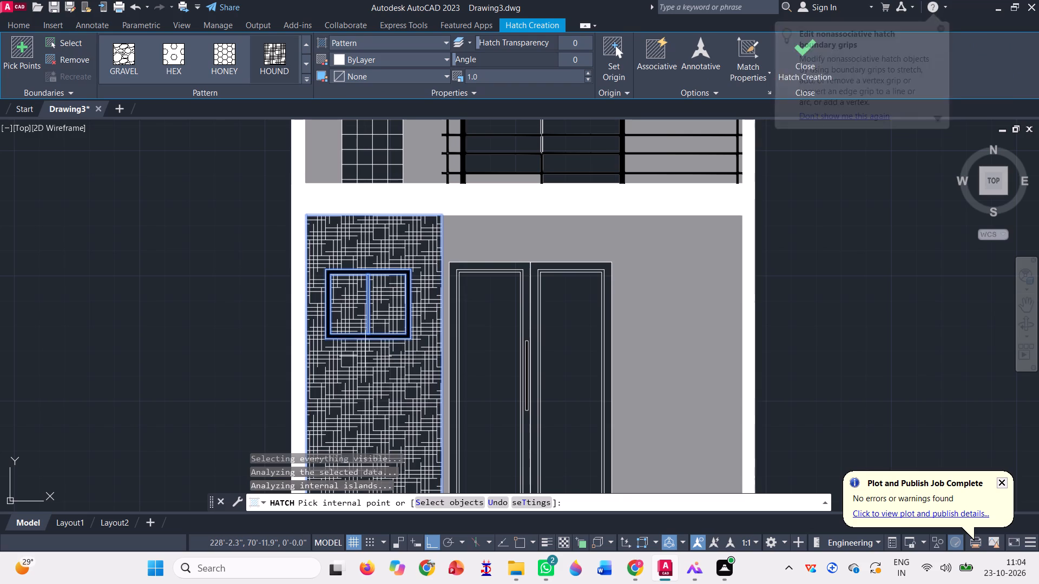
pyautogui.hotkey('ctrl', 'z')
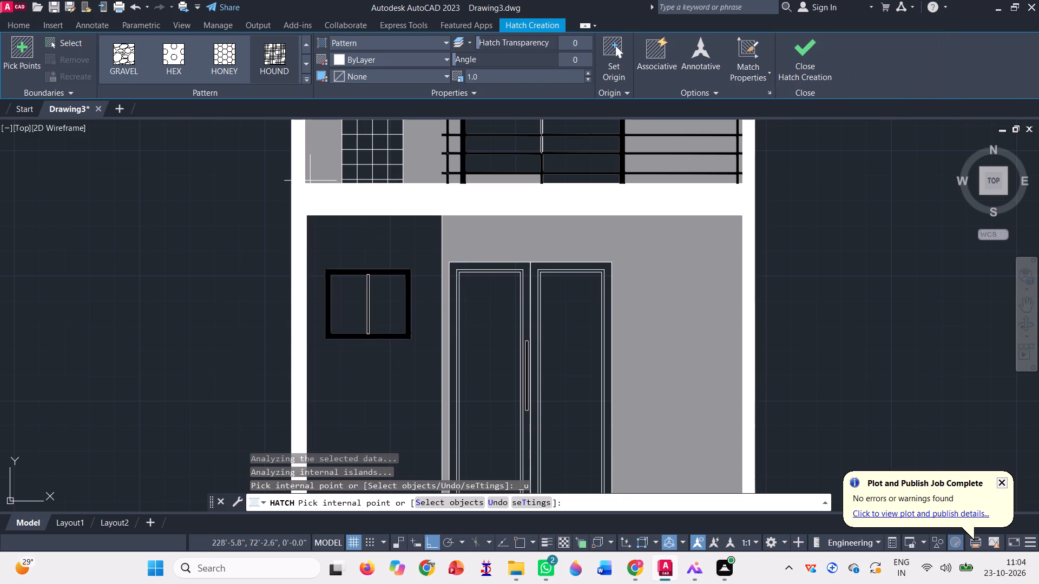
pyautogui.click(280, 52)
pyautogui.scroll(-1, 373, 237)
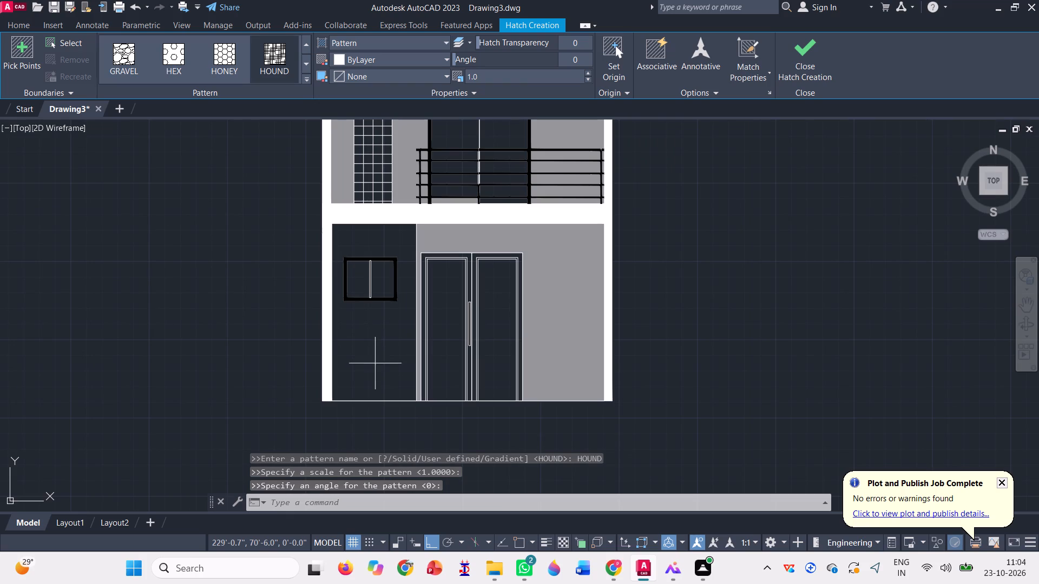
pyautogui.click(353, 390)
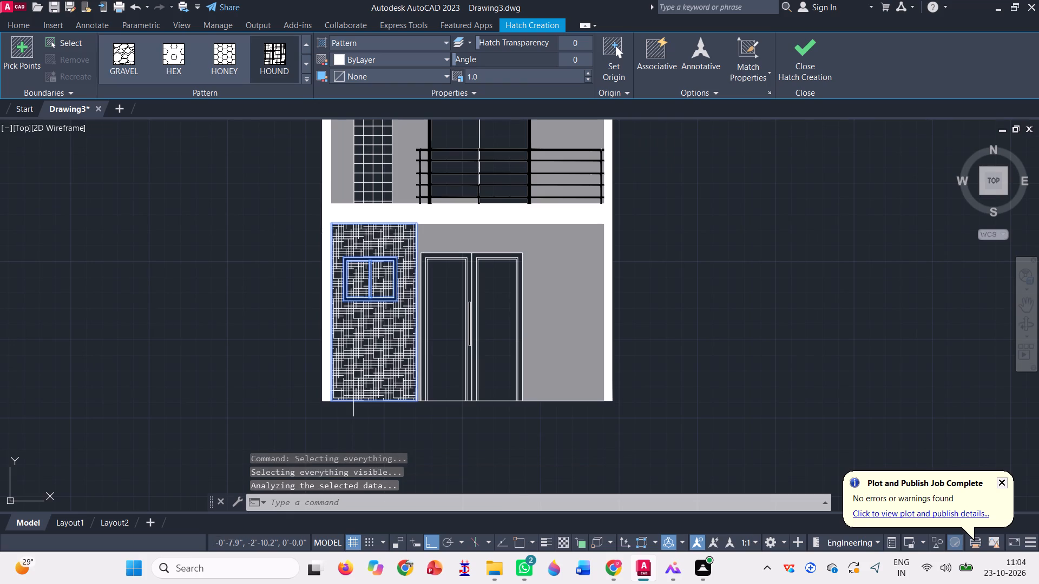
pyautogui.click(799, 54)
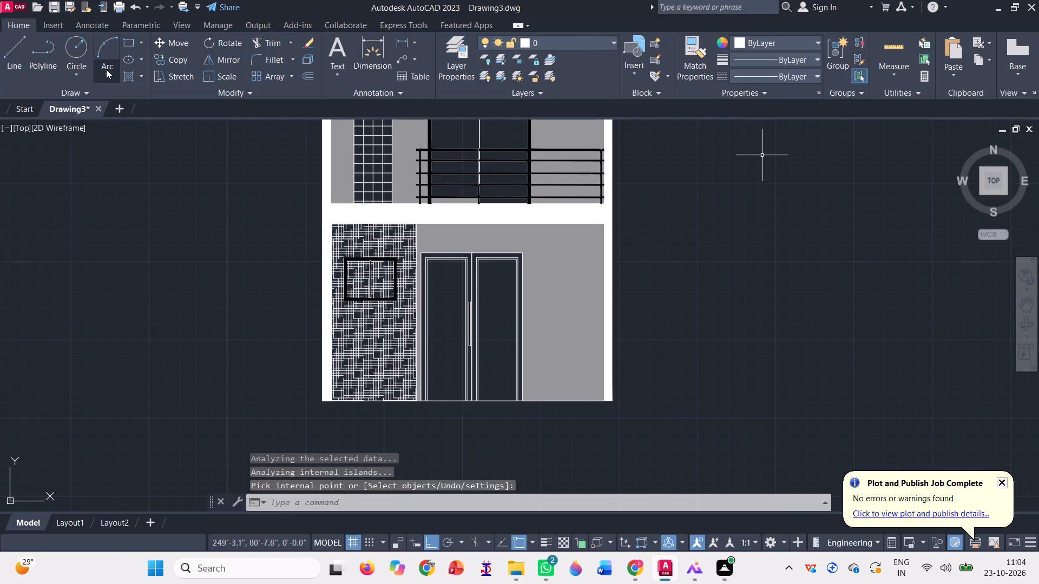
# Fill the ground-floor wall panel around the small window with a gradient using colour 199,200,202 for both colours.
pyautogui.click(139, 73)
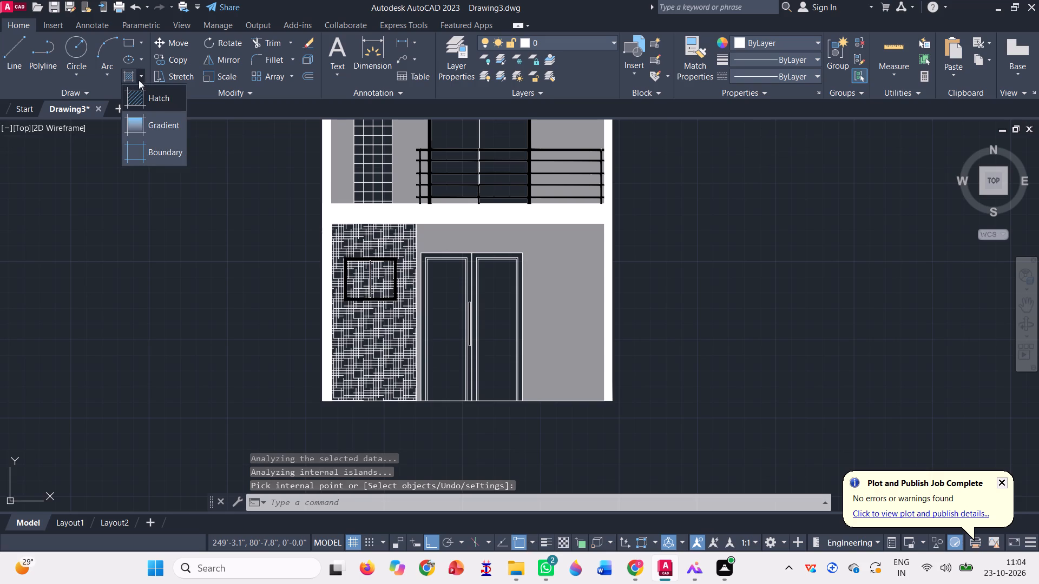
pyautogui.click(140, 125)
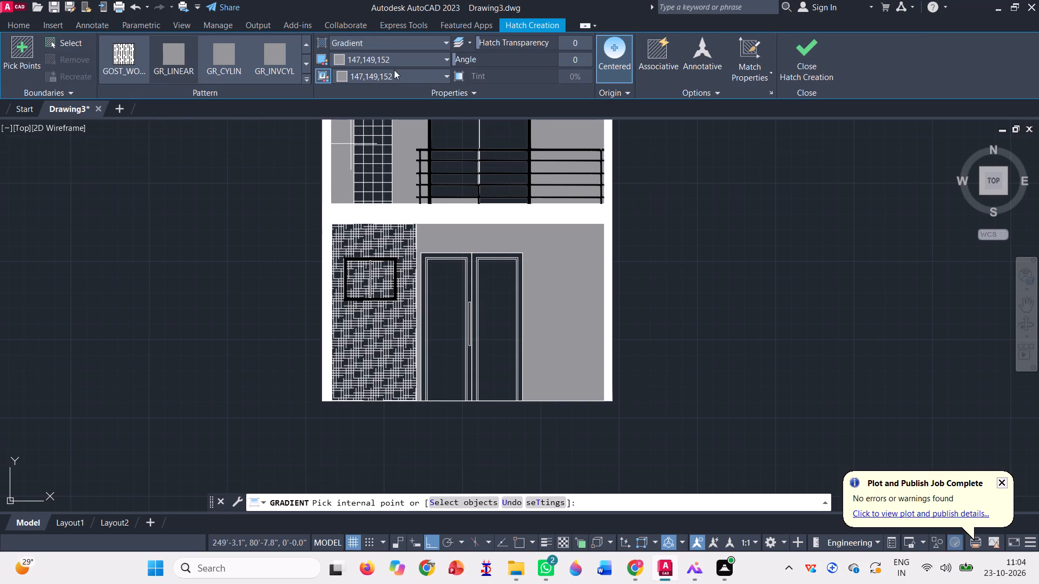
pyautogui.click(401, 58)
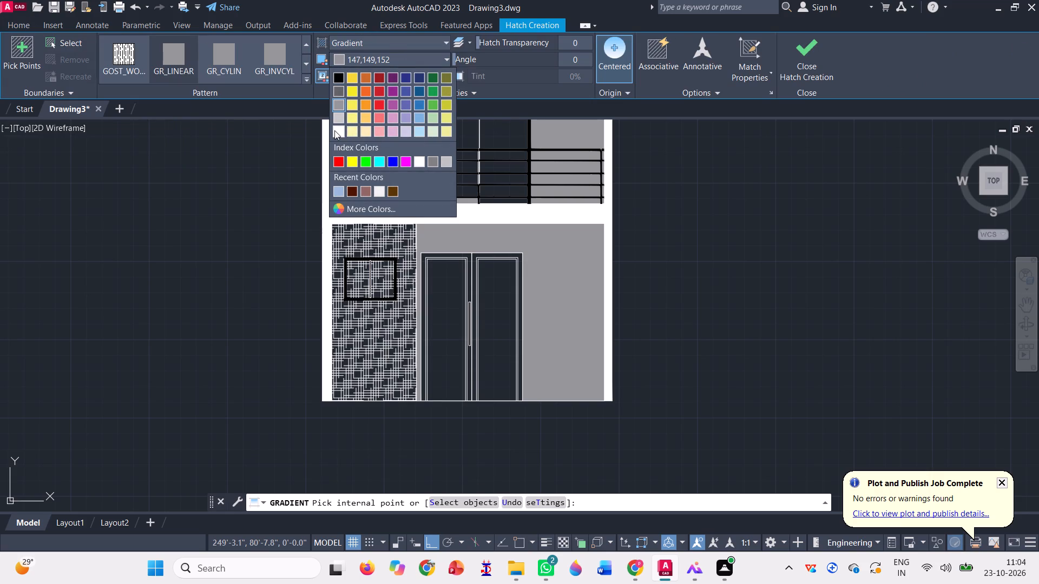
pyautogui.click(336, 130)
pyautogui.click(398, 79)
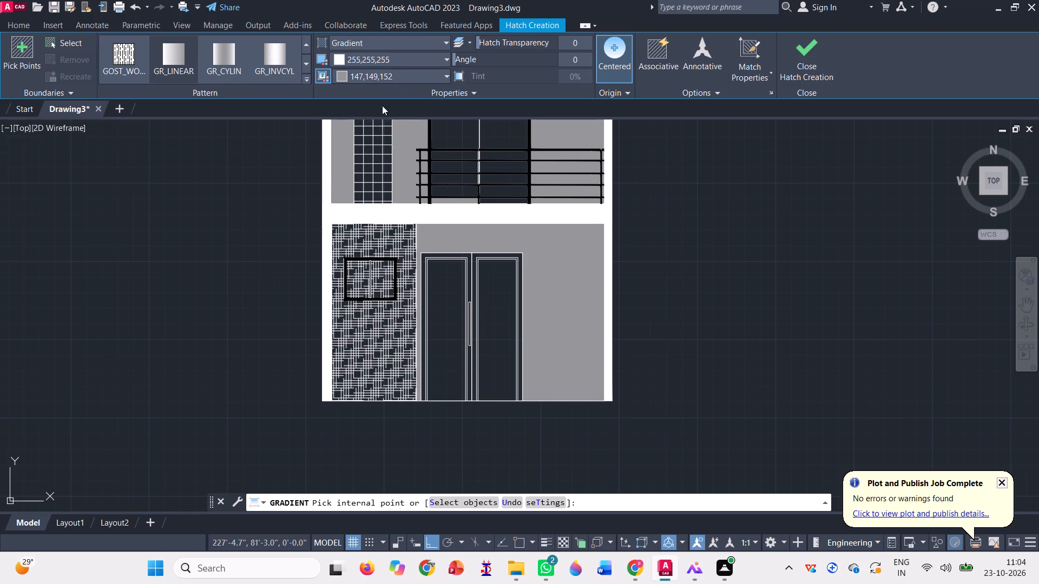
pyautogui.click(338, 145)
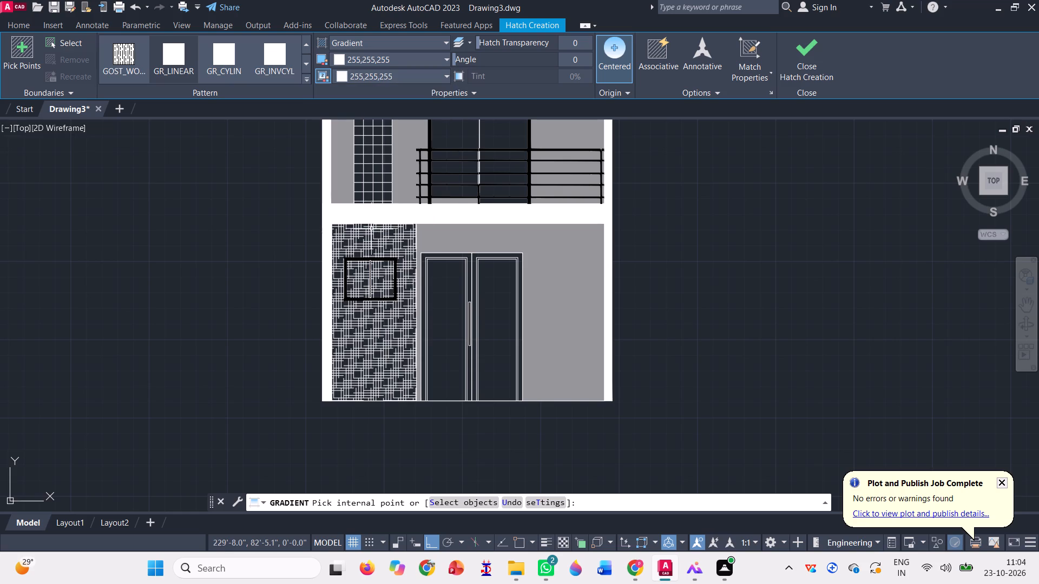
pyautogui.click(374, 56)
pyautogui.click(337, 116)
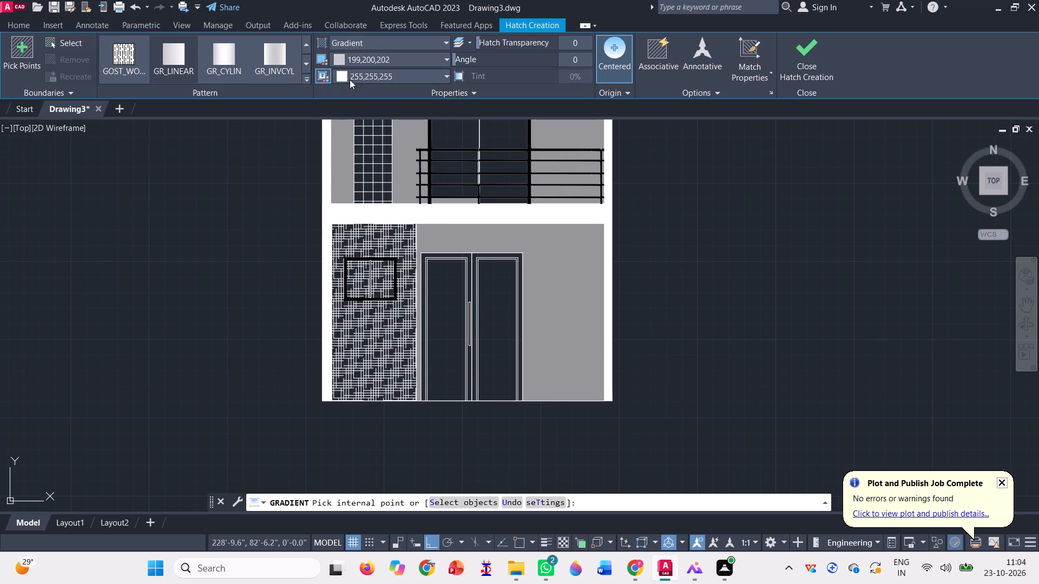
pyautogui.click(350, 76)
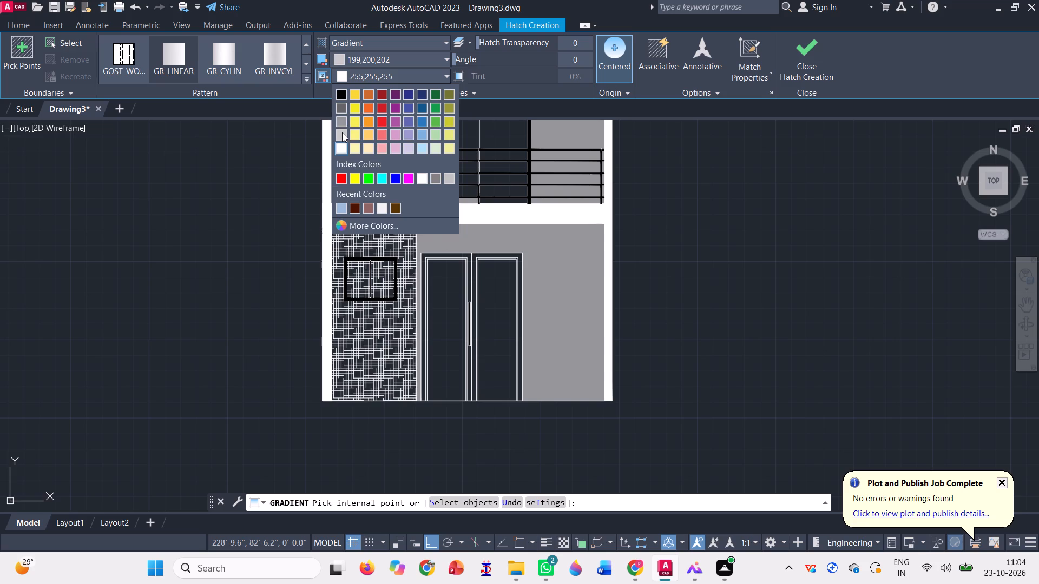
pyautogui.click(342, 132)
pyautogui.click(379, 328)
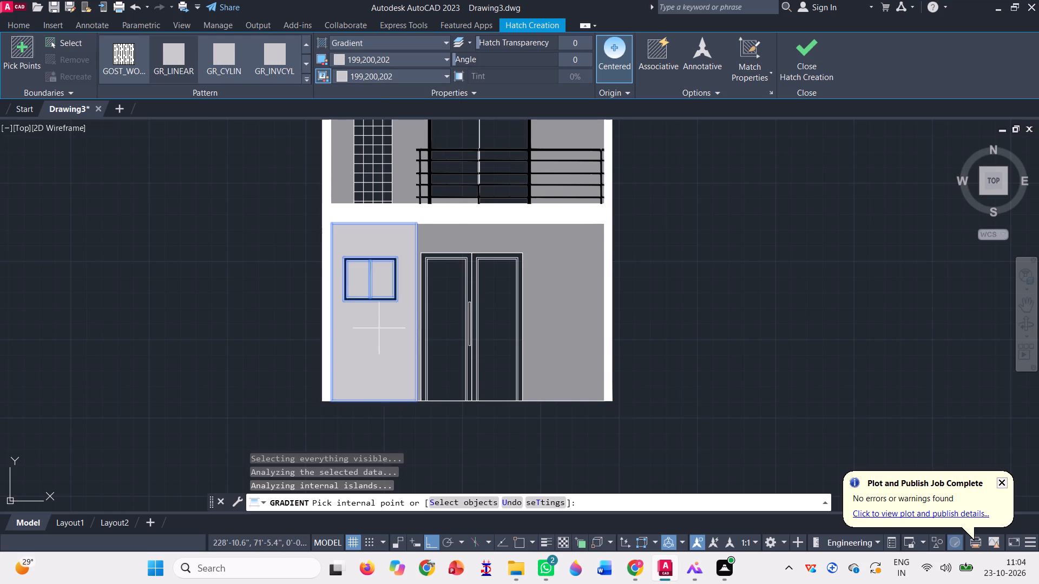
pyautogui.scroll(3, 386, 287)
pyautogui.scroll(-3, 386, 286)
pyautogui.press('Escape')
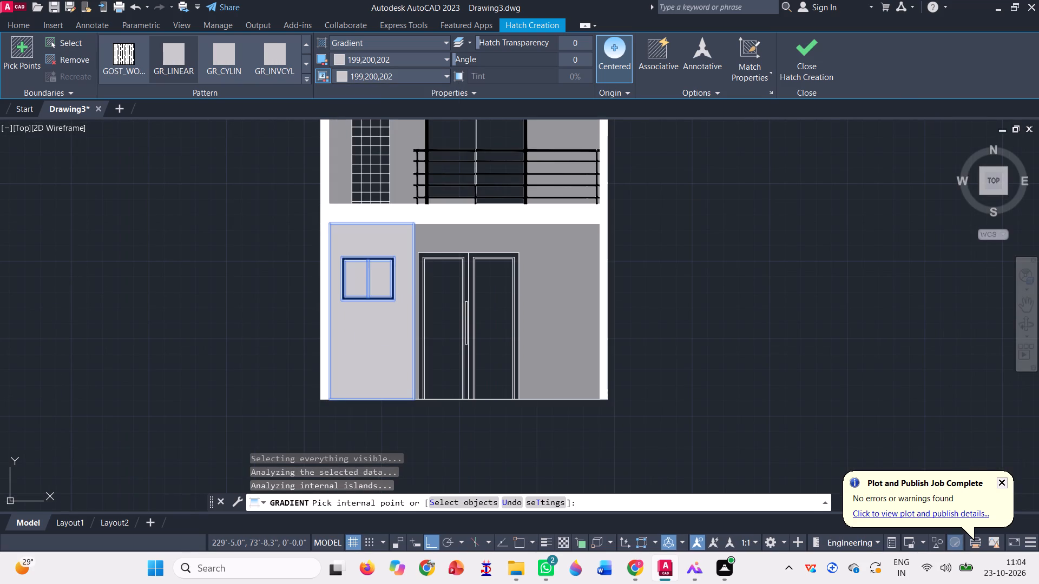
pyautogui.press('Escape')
# Delete both the light grey gradient fill and the HOUND hatch from the ground-floor wall panel around the small window.
pyautogui.click(370, 322)
pyautogui.press('Delete')
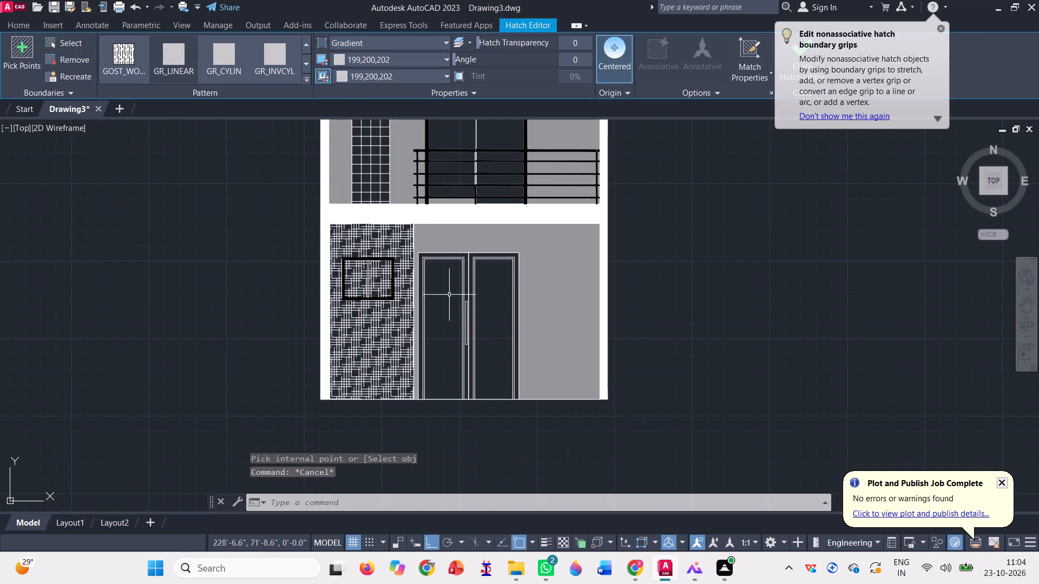
pyautogui.click(370, 329)
pyautogui.press('Delete')
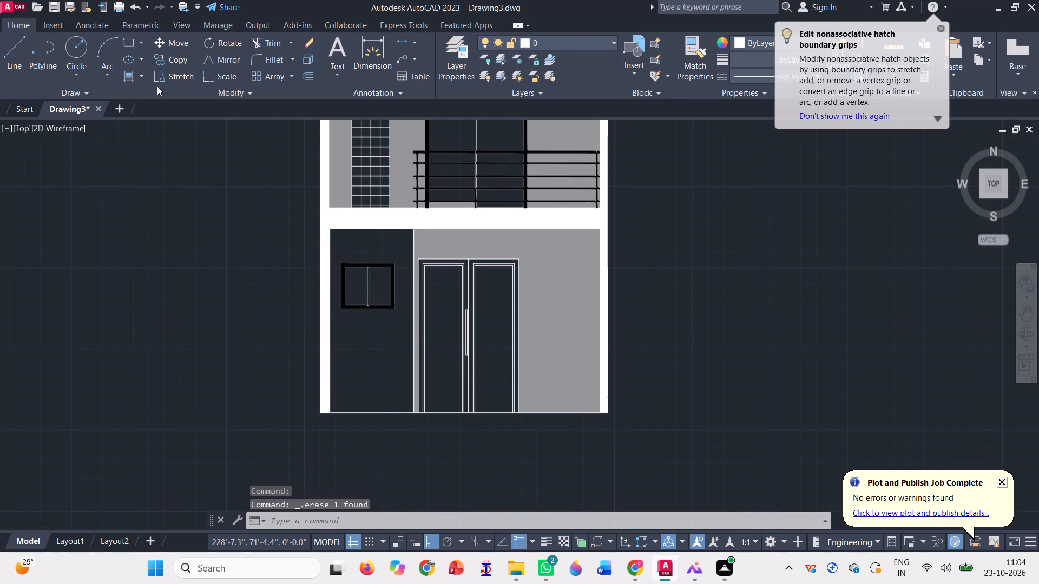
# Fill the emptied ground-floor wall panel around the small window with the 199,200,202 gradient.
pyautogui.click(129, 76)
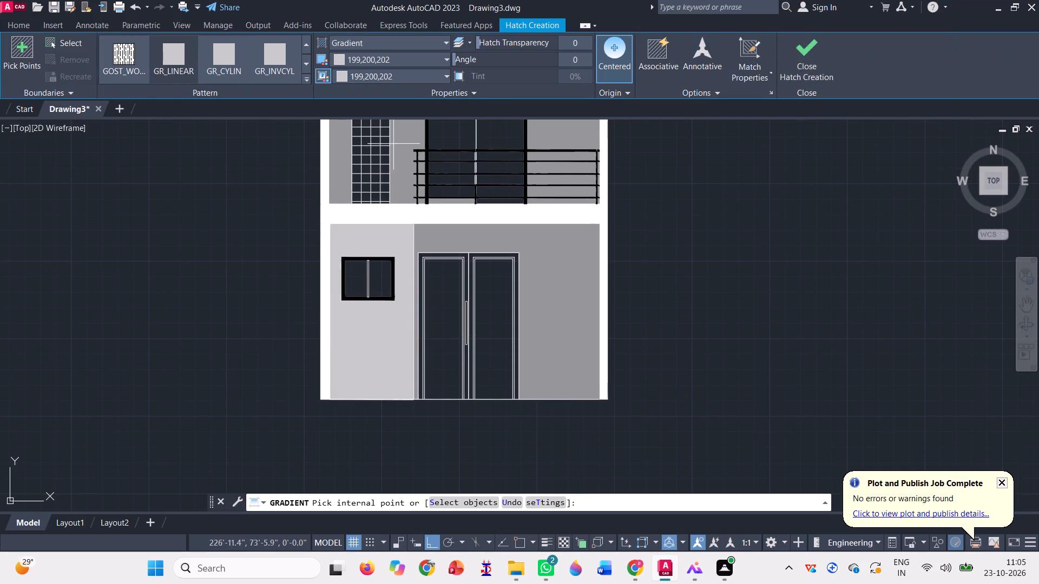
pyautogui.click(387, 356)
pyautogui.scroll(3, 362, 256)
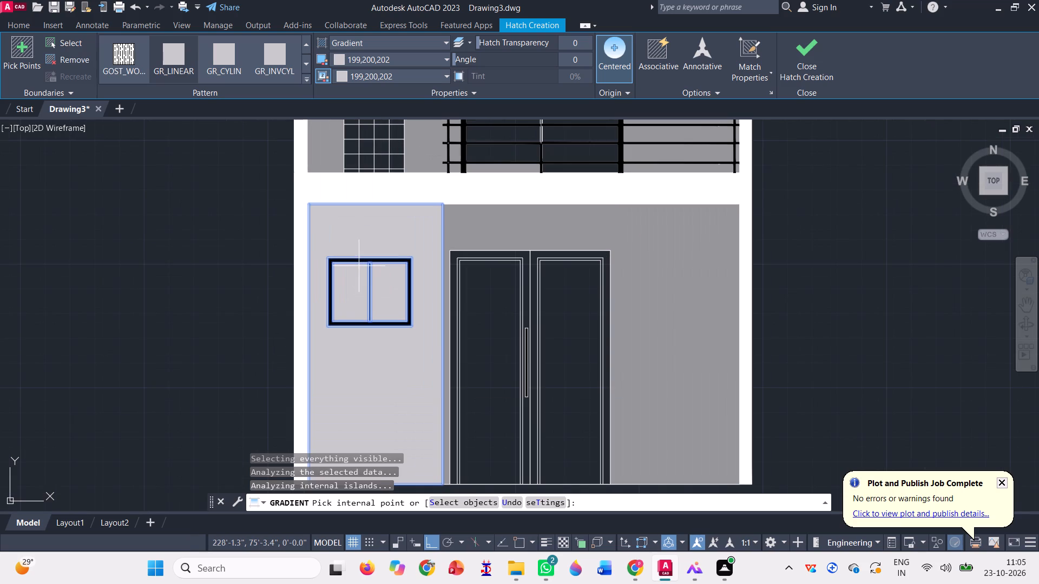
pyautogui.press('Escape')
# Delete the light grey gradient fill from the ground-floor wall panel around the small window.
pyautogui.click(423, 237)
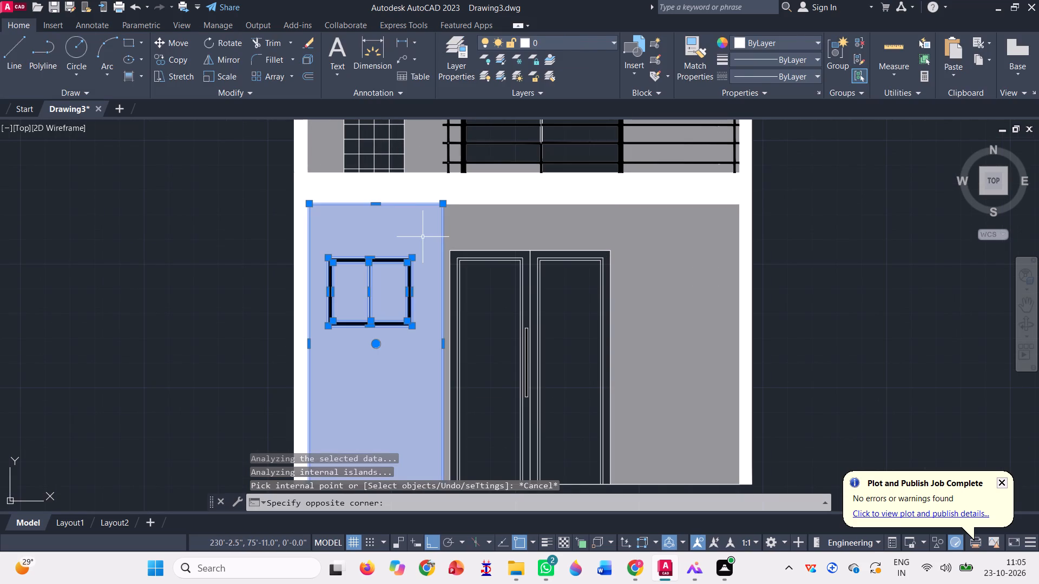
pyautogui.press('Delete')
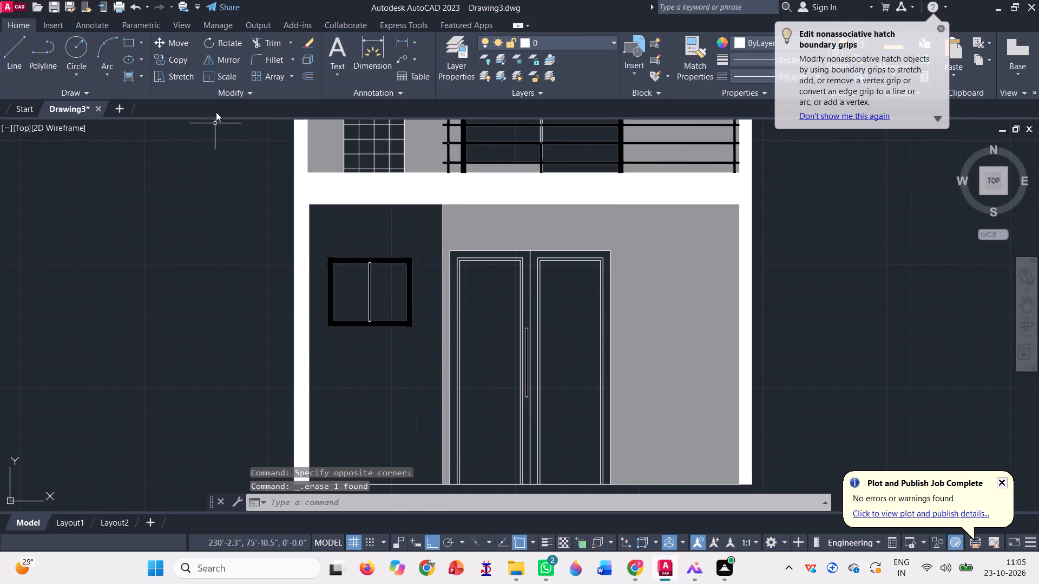
# Fill both panes of the small ground-floor window with a light blue gradient, using 173,221,247 for both colours.
pyautogui.click(128, 74)
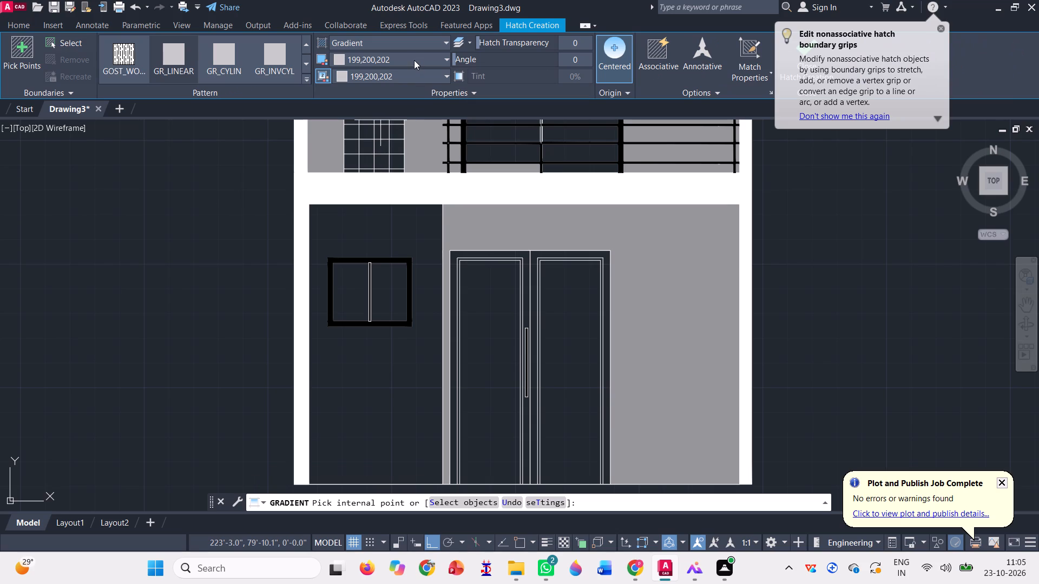
pyautogui.click(414, 59)
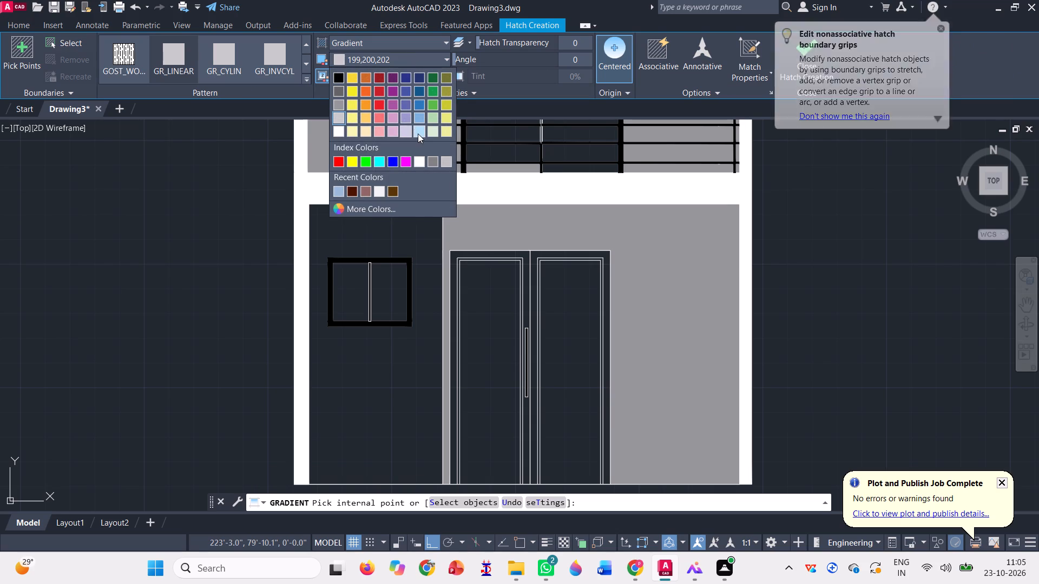
pyautogui.click(418, 134)
pyautogui.click(403, 74)
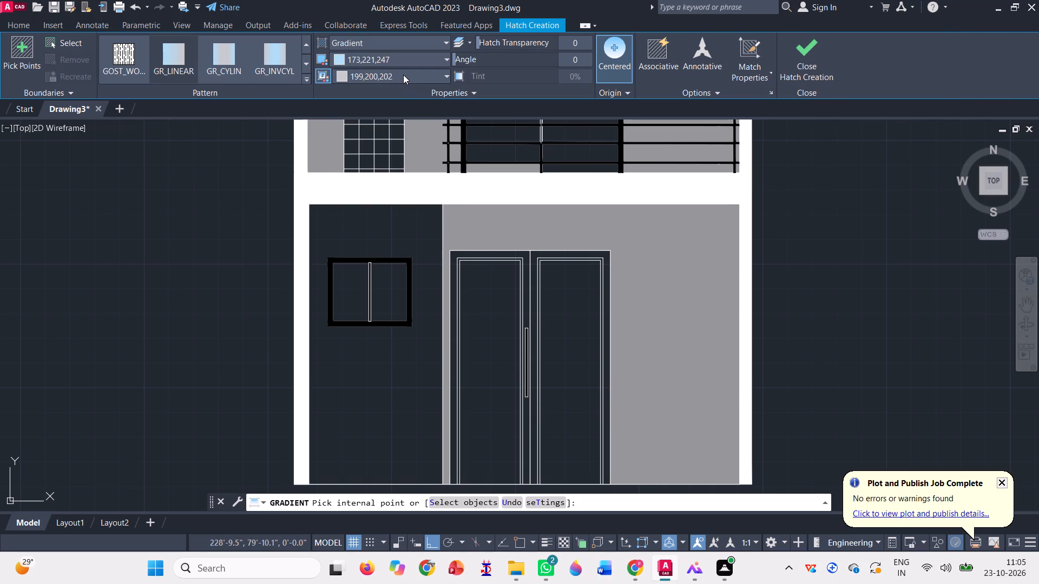
pyautogui.click(424, 147)
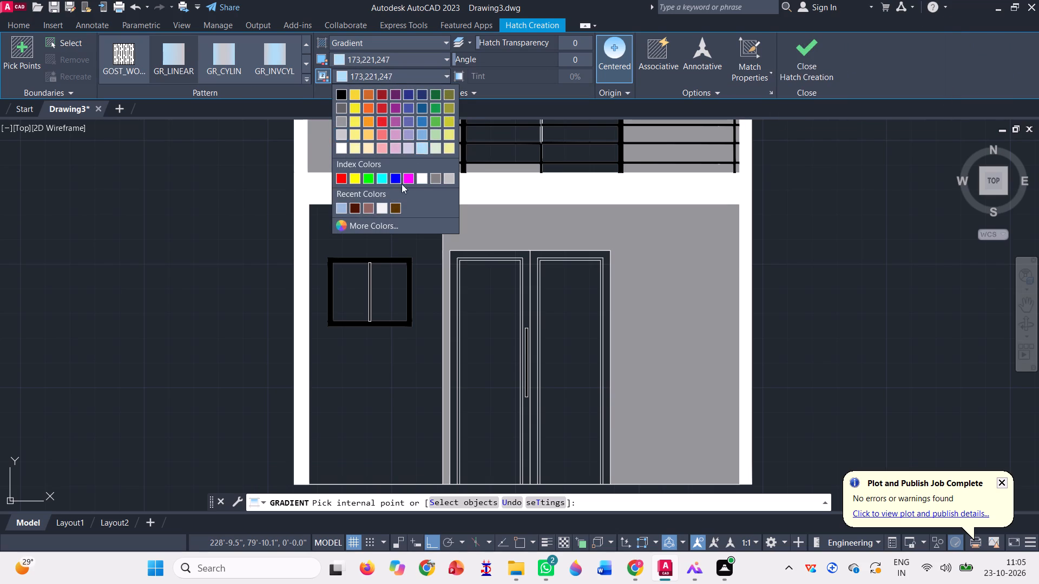
pyautogui.click(351, 287)
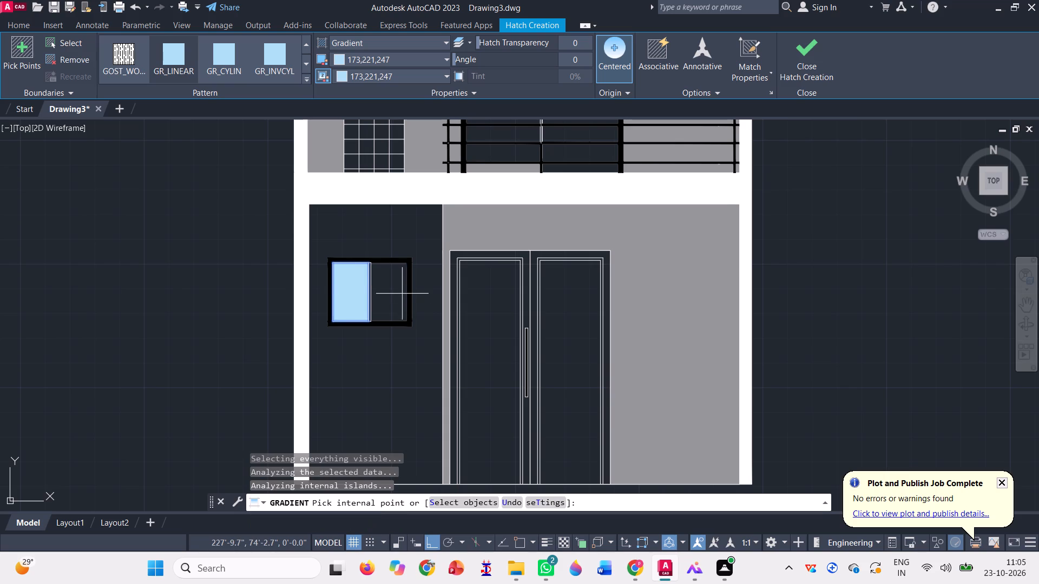
pyautogui.click(396, 288)
# Fill all cells in the top two rows of the upper-storey gridded strip with the 173,221,247 gradient.
pyautogui.scroll(-1, 386, 365)
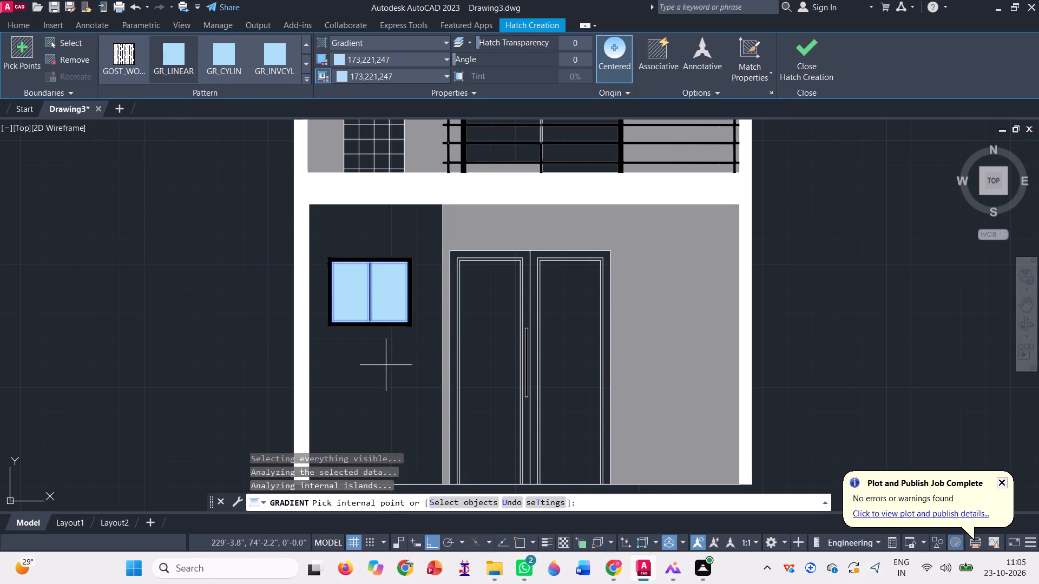
pyautogui.scroll(-1, 386, 365)
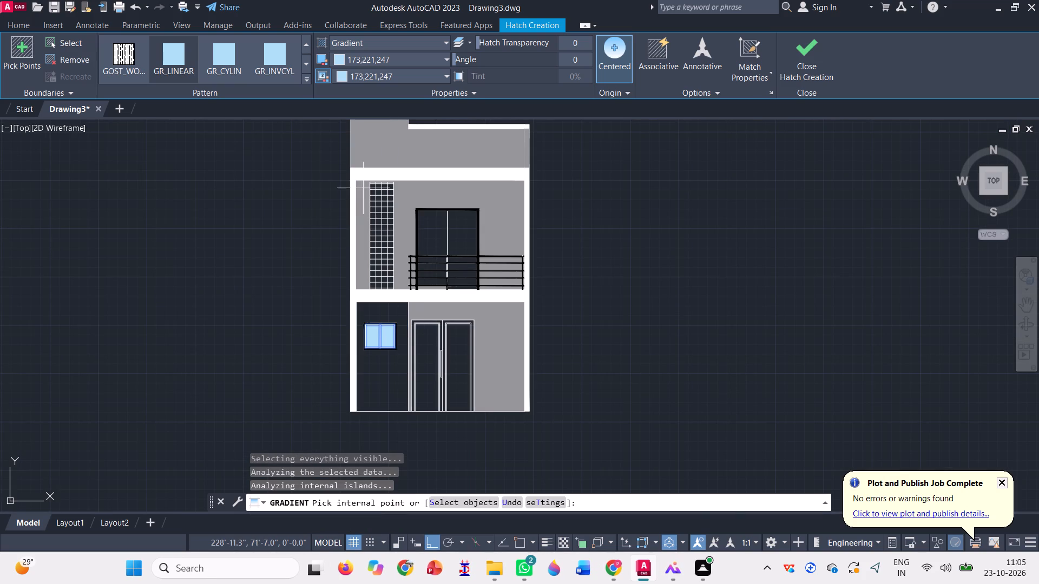
pyautogui.scroll(6, 394, 177)
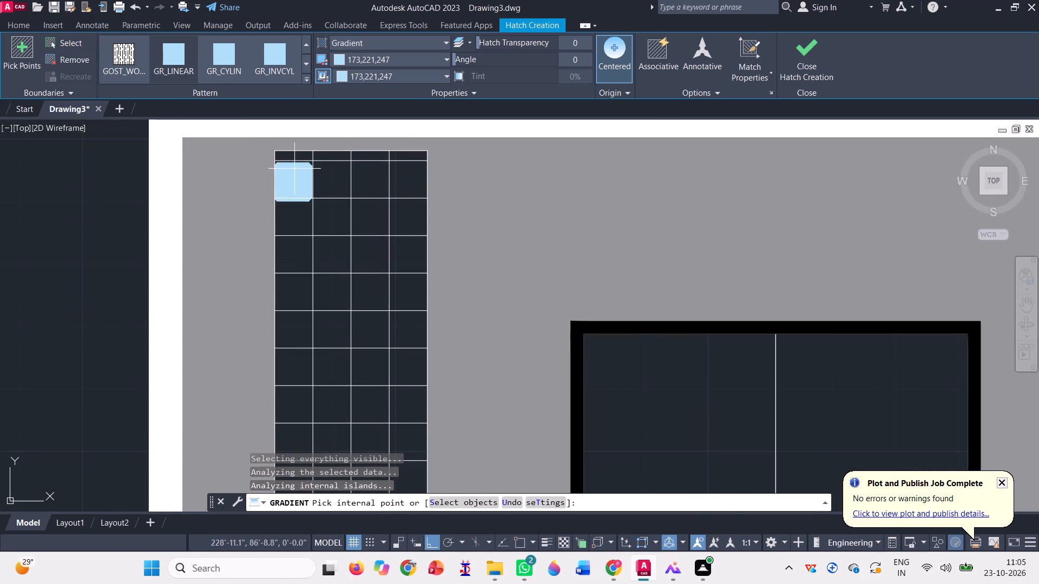
pyautogui.scroll(2, 293, 165)
pyautogui.click(295, 147)
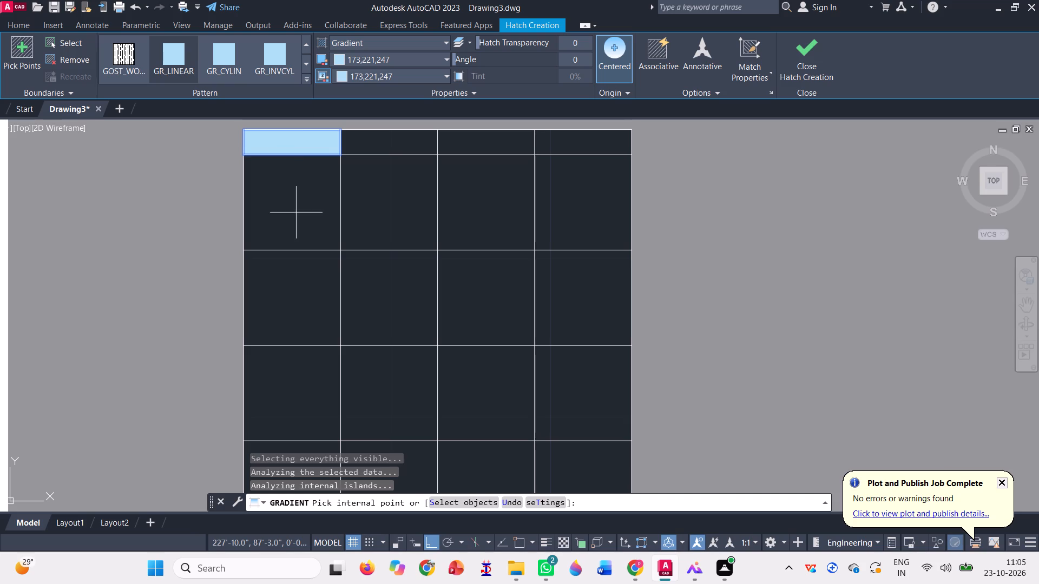
pyautogui.click(292, 222)
pyautogui.click(388, 192)
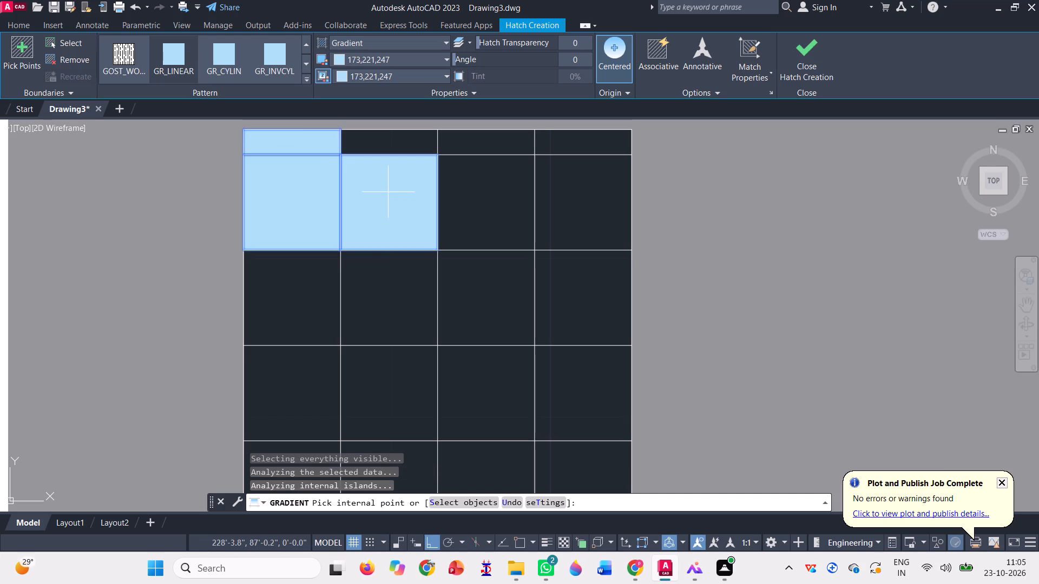
pyautogui.click(403, 140)
pyautogui.click(468, 141)
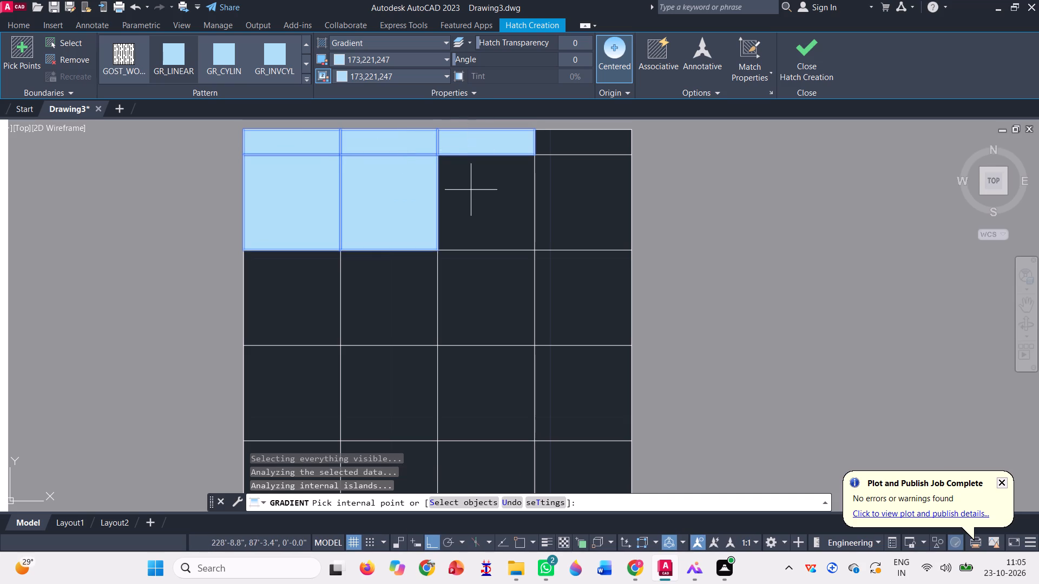
pyautogui.click(471, 190)
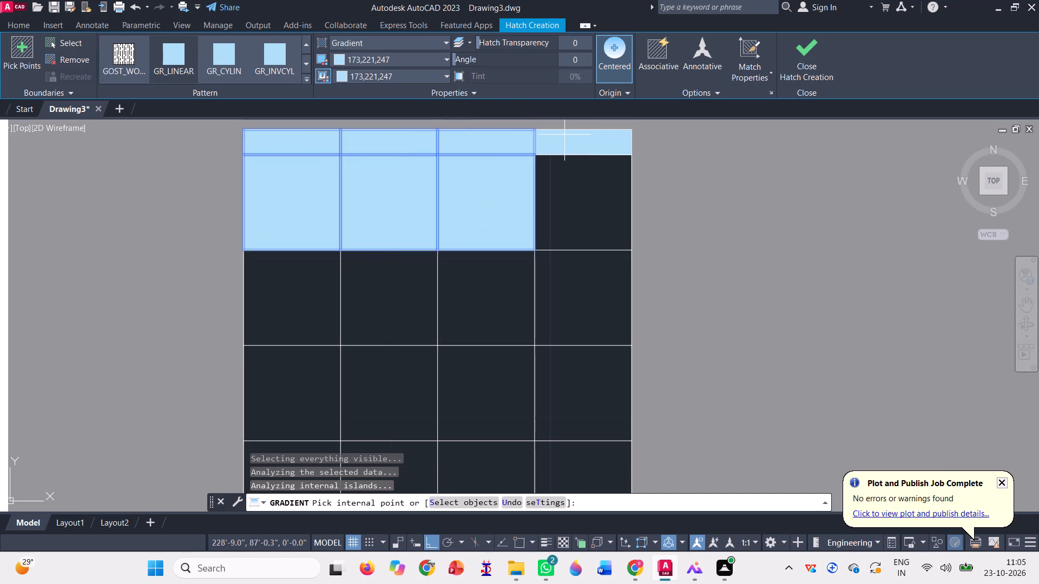
pyautogui.click(564, 135)
pyautogui.click(574, 196)
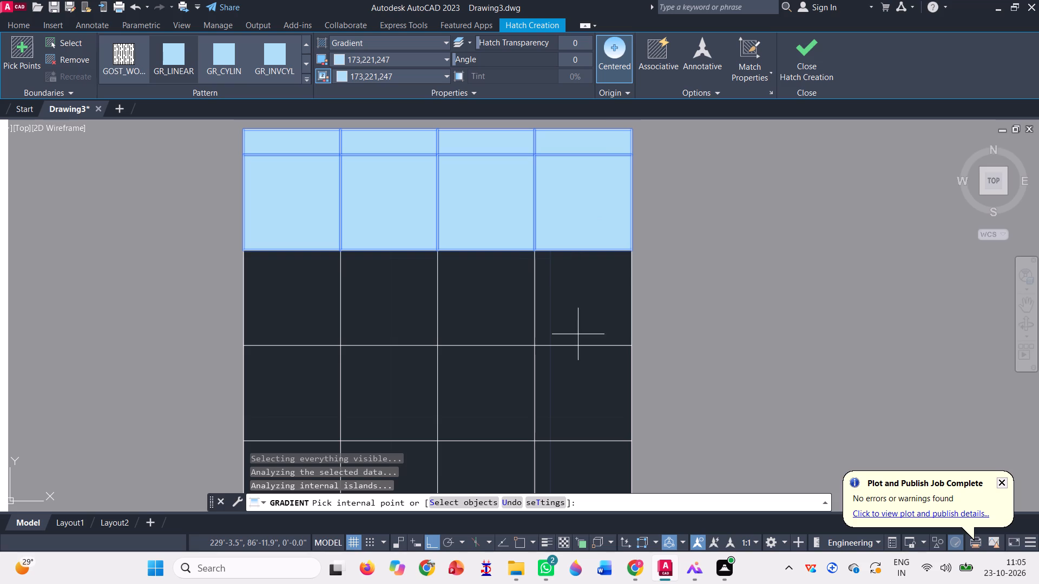
# Fill all cells in the third and fourth rows of the upper-storey gridded strip with the 173,221,247 gradient.
pyautogui.click(578, 335)
pyautogui.click(468, 304)
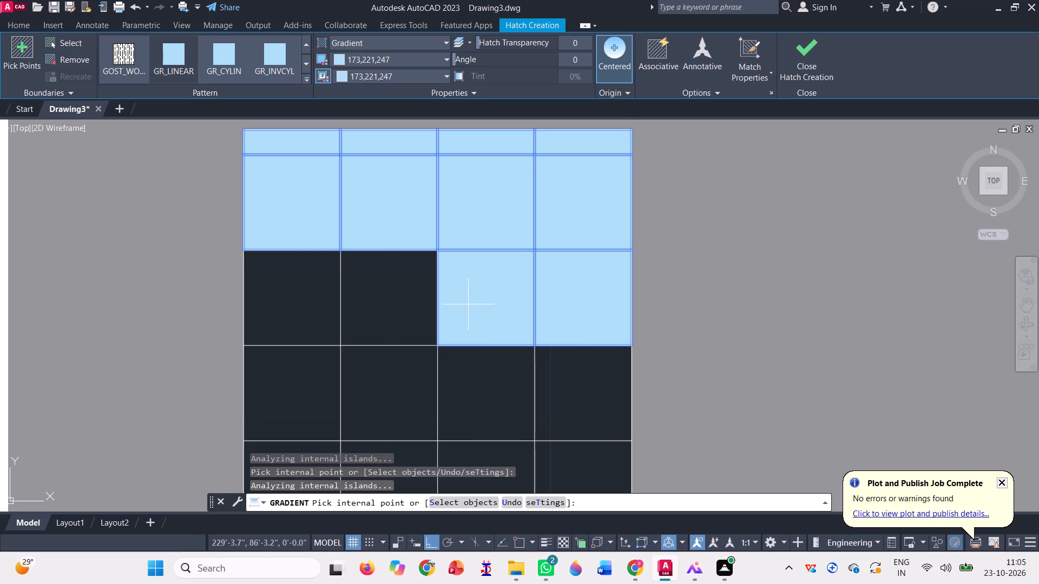
pyautogui.click(377, 287)
pyautogui.click(339, 282)
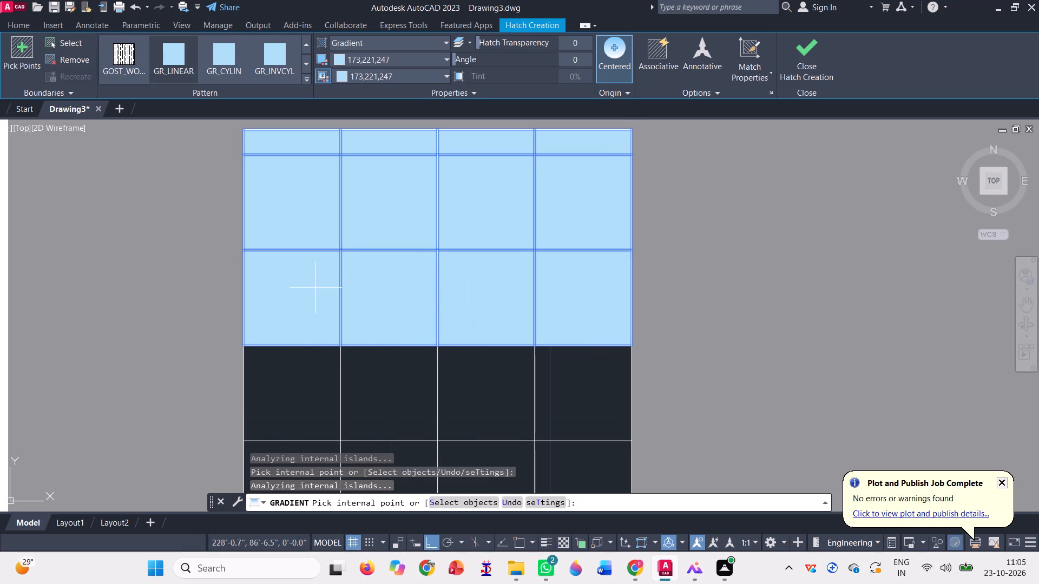
pyautogui.click(311, 288)
pyautogui.scroll(-2, 346, 238)
pyautogui.click(328, 318)
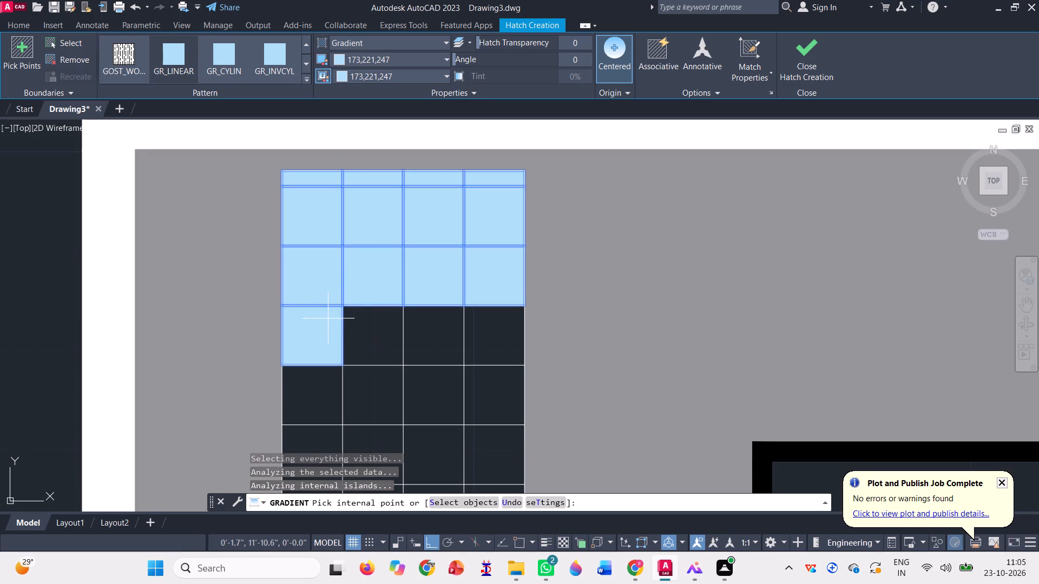
pyautogui.click(374, 327)
pyautogui.click(423, 326)
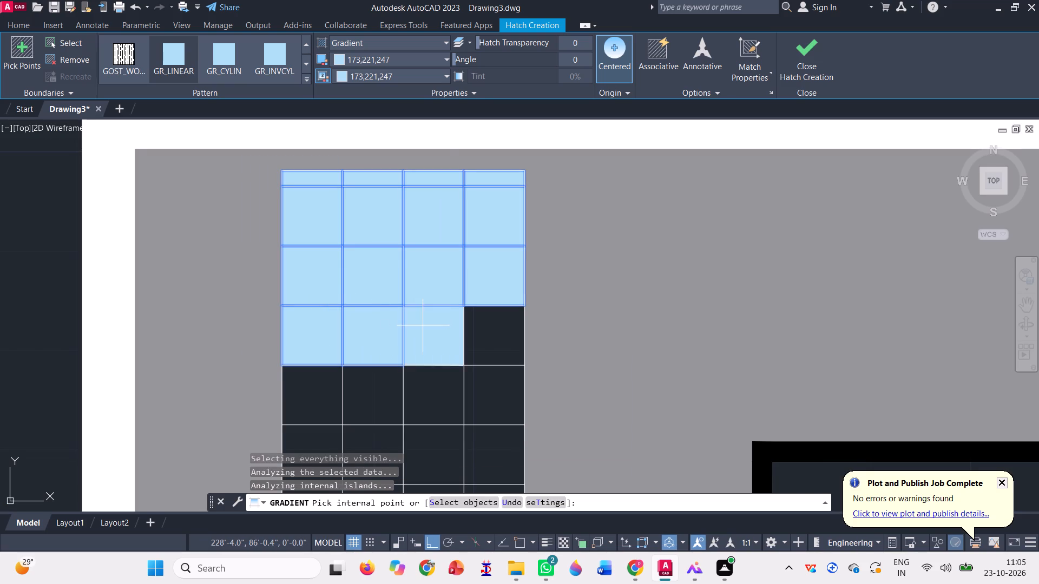
pyautogui.click(498, 331)
# Fill all cells in the fifth and sixth rows of the upper-storey gridded strip with the 173,221,247 gradient.
pyautogui.scroll(-2, 399, 224)
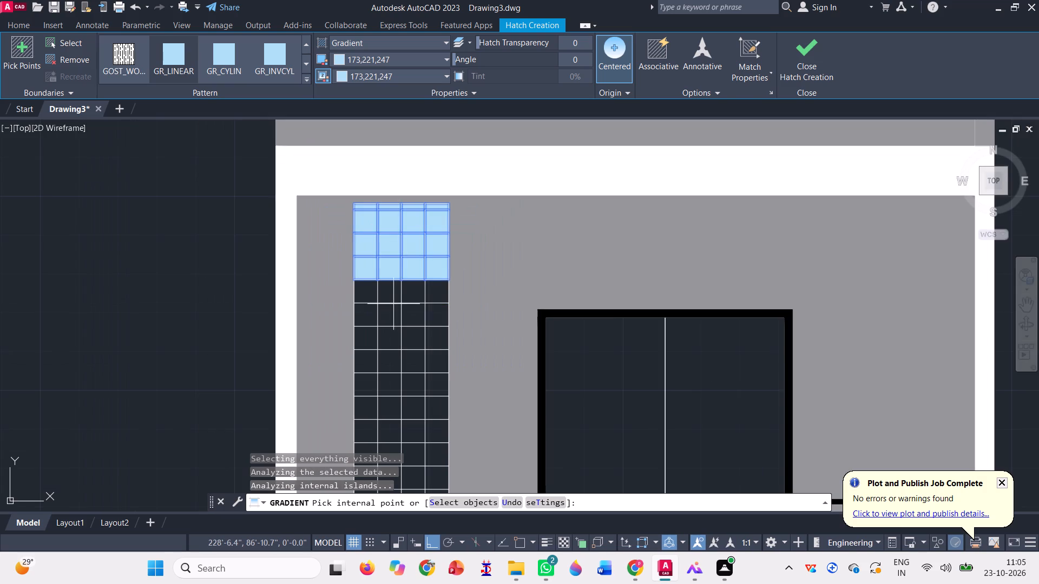
pyautogui.scroll(3, 392, 304)
pyautogui.click(297, 262)
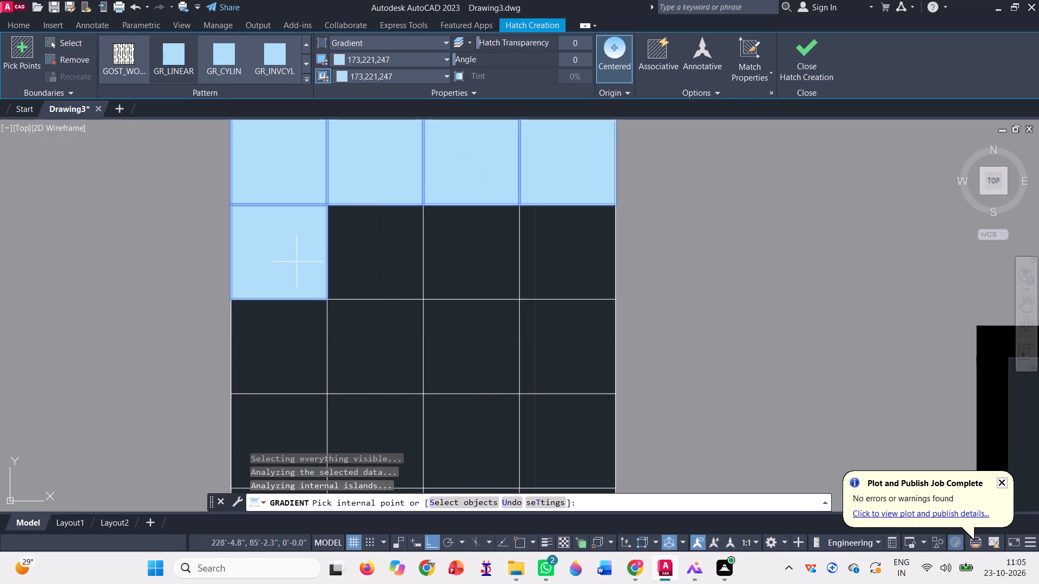
pyautogui.click(403, 265)
pyautogui.click(494, 262)
pyautogui.click(565, 261)
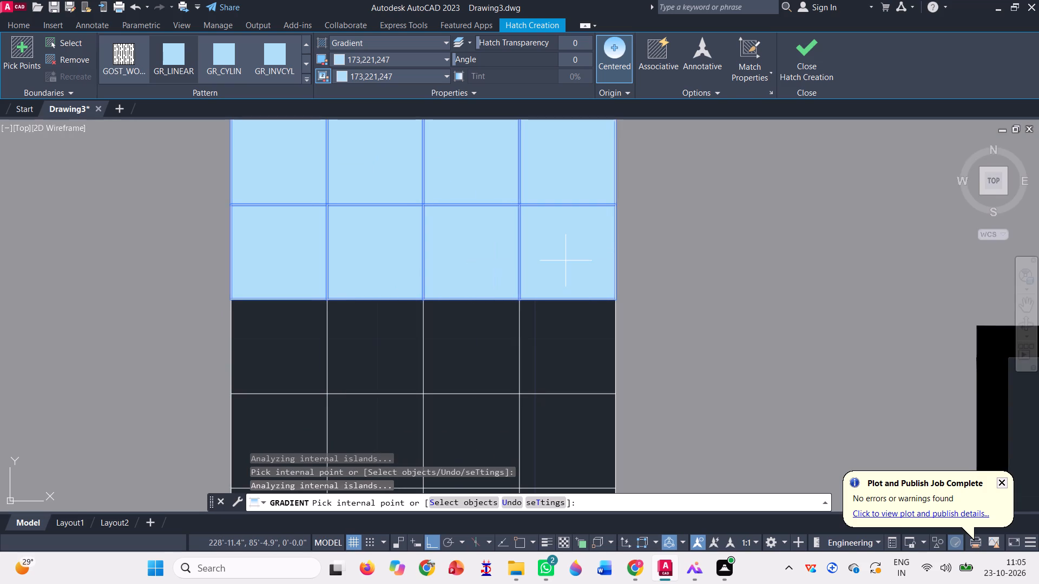
pyautogui.scroll(-2, 418, 214)
pyautogui.click(354, 274)
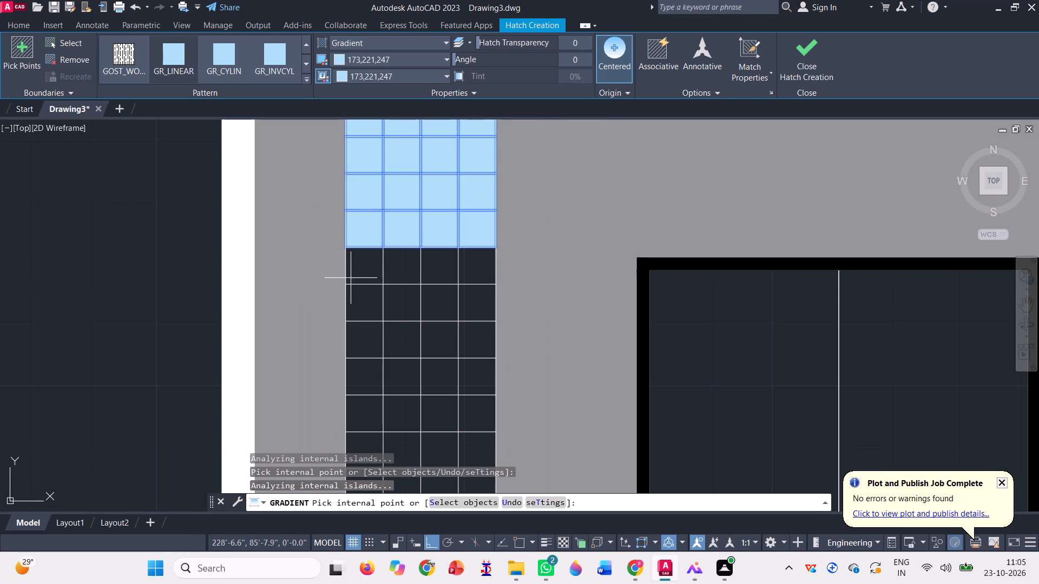
pyautogui.click(430, 268)
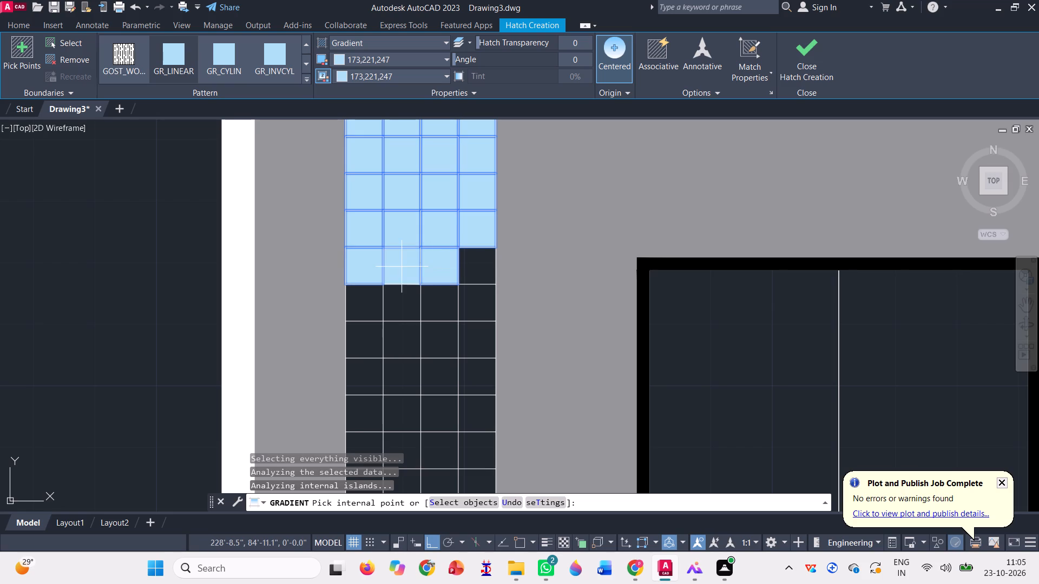
pyautogui.click(401, 266)
pyautogui.click(481, 262)
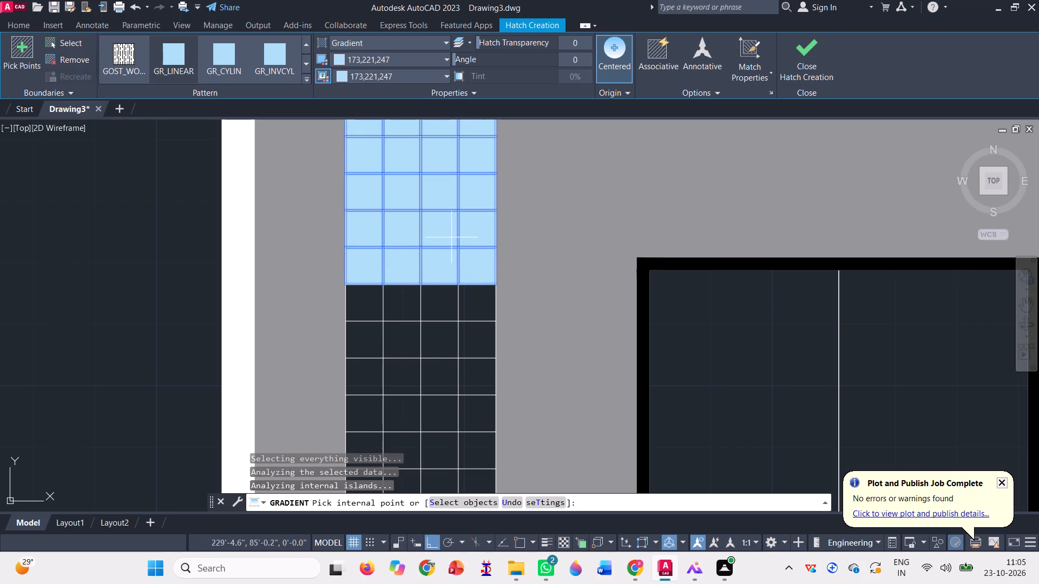
# Fill all cells in the seventh and eighth rows of the upper-storey gridded strip with the 173,221,247 gradient.
pyautogui.scroll(-2, 451, 235)
pyautogui.scroll(2, 419, 285)
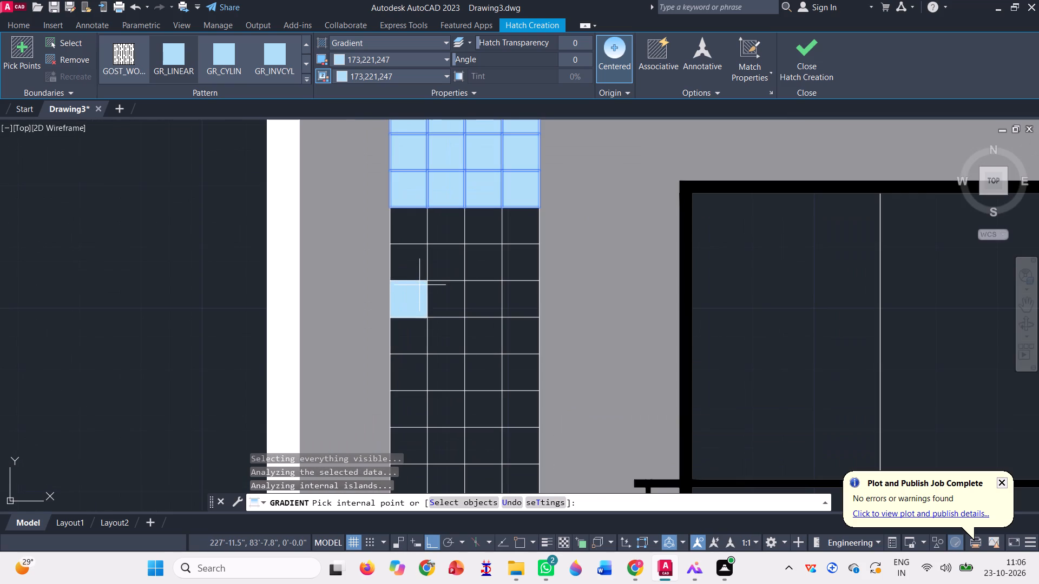
pyautogui.click(416, 227)
pyautogui.click(461, 233)
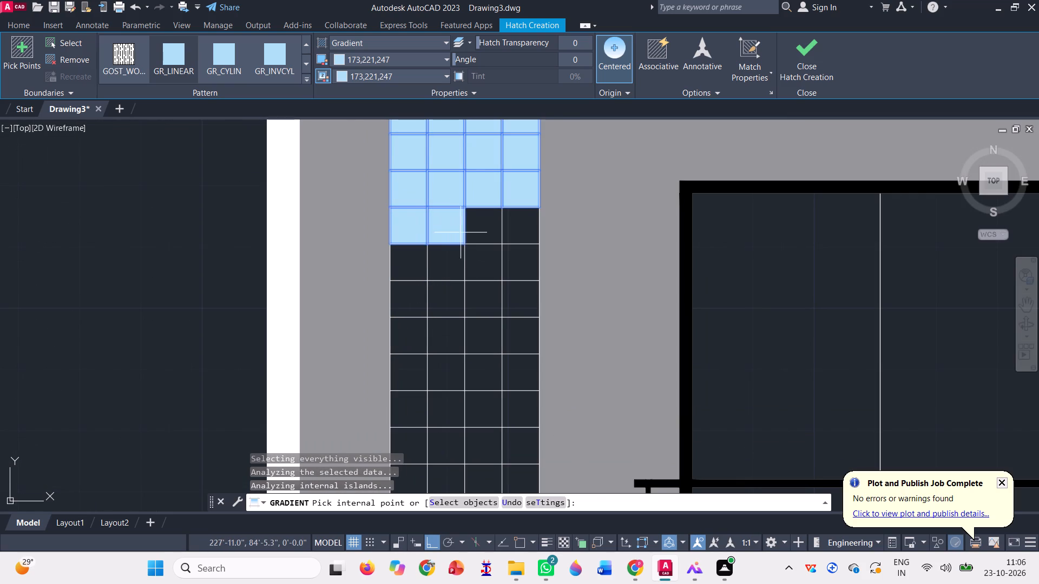
pyautogui.click(511, 221)
pyautogui.click(490, 221)
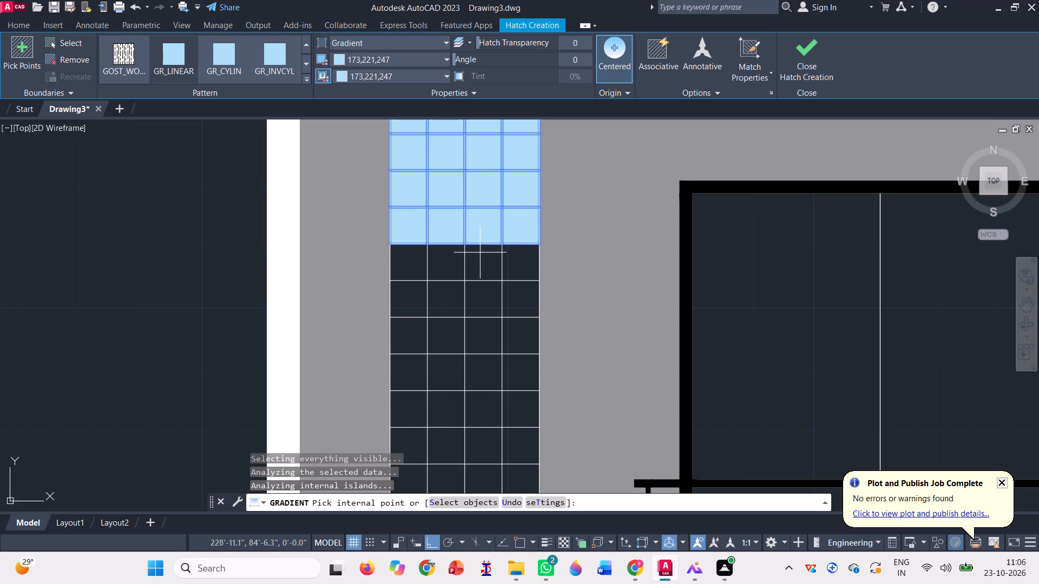
pyautogui.click(406, 271)
pyautogui.click(448, 270)
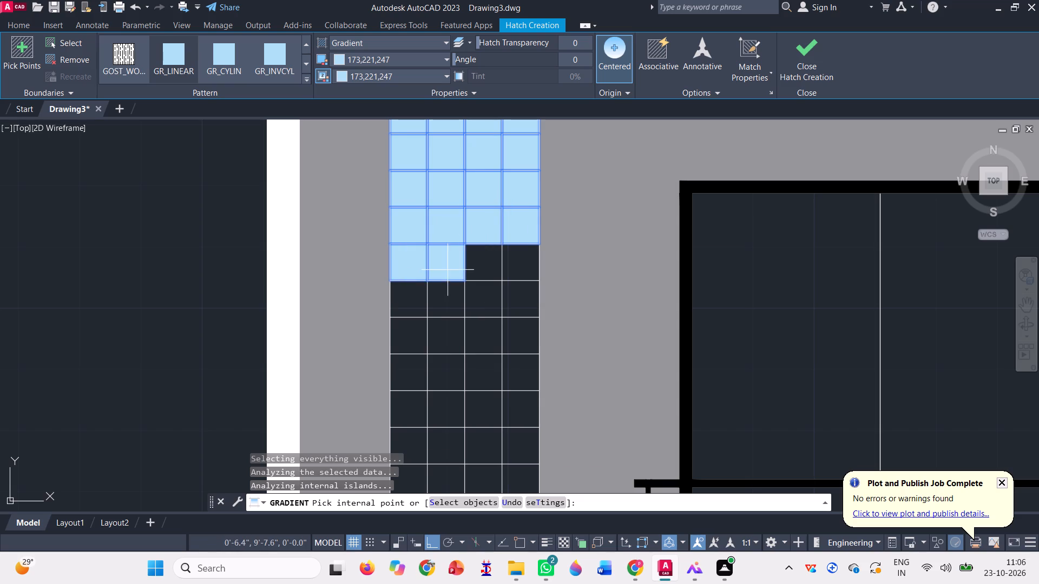
pyautogui.click(488, 266)
pyautogui.click(515, 266)
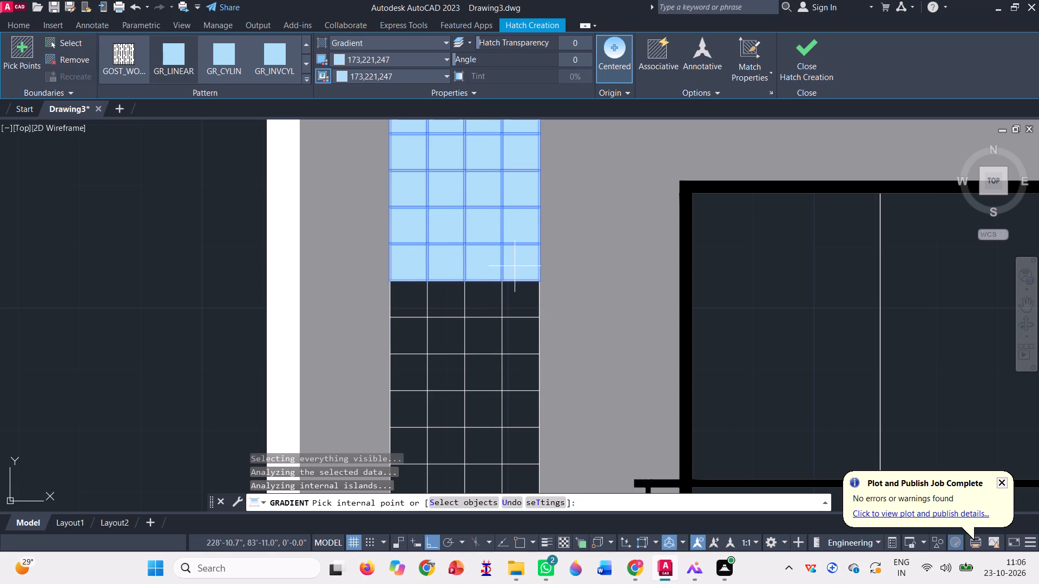
# Fill all cells in the ninth and tenth rows of the upper-storey gridded strip with the 173,221,247 gradient.
pyautogui.click(506, 297)
pyautogui.click(481, 281)
pyautogui.click(428, 292)
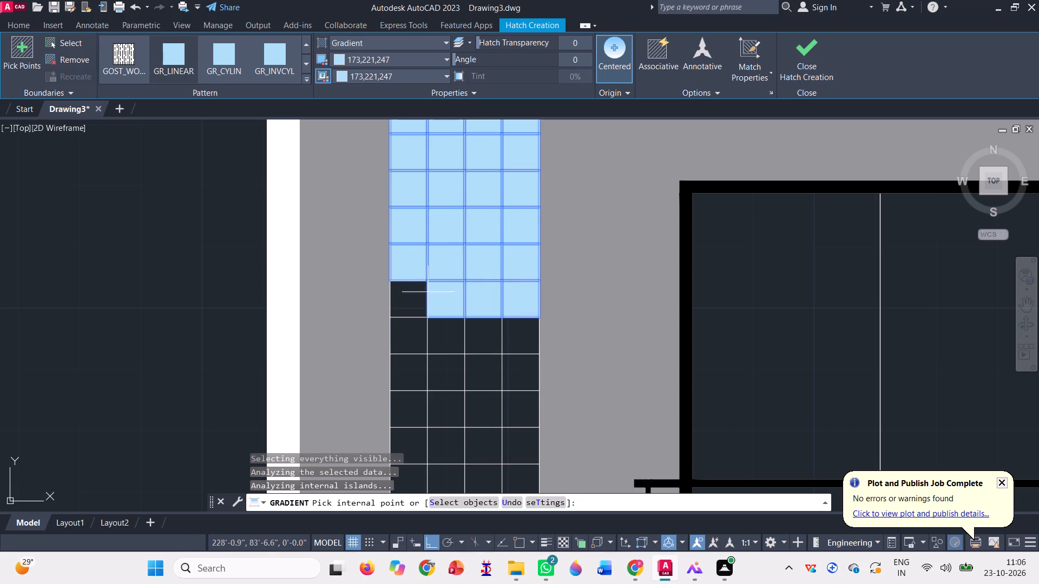
pyautogui.click(409, 292)
pyautogui.scroll(-1, 432, 267)
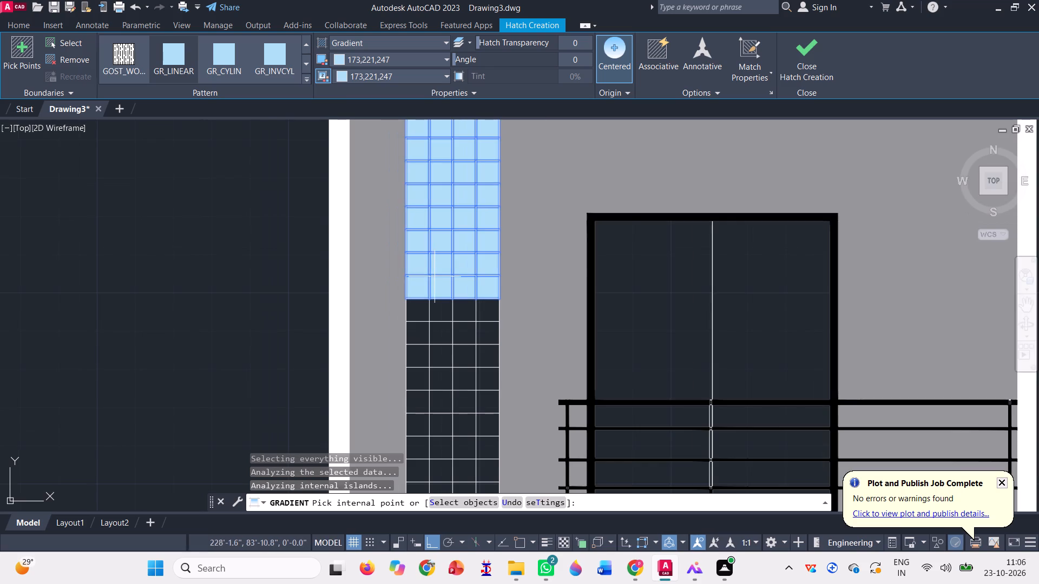
pyautogui.scroll(-1, 436, 278)
pyautogui.scroll(5, 431, 329)
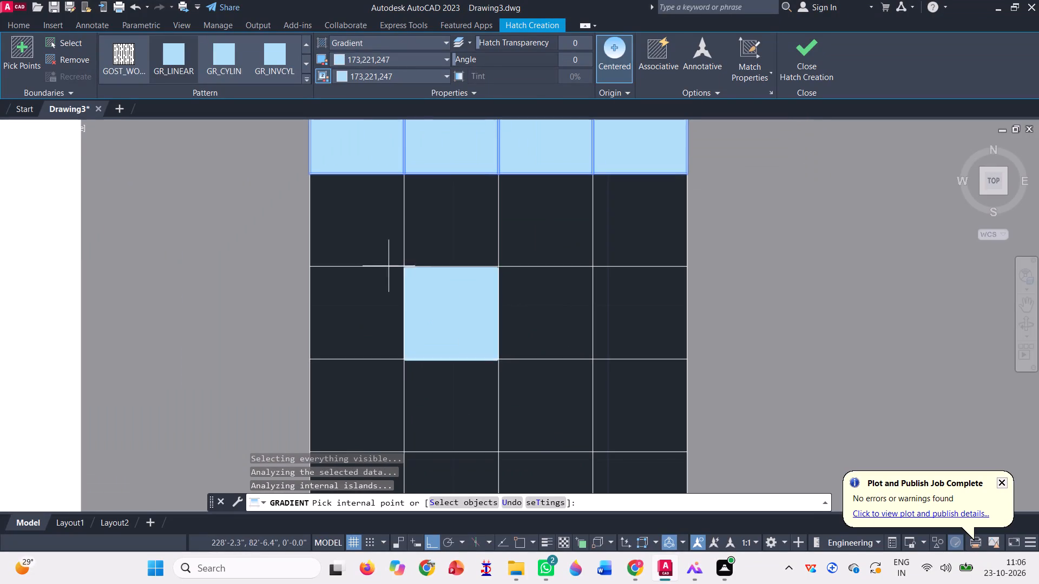
pyautogui.click(374, 227)
pyautogui.click(469, 224)
pyautogui.click(530, 216)
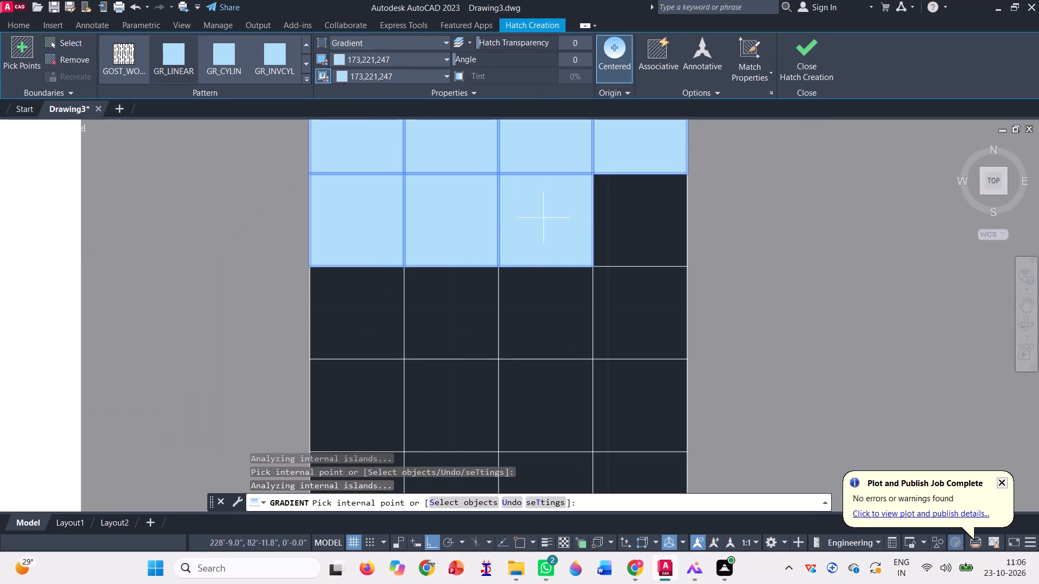
pyautogui.click(636, 243)
# Fill all cells in the eleventh and twelfth rows of the upper-storey gridded strip with the 173,221,247 gradient.
pyautogui.click(628, 309)
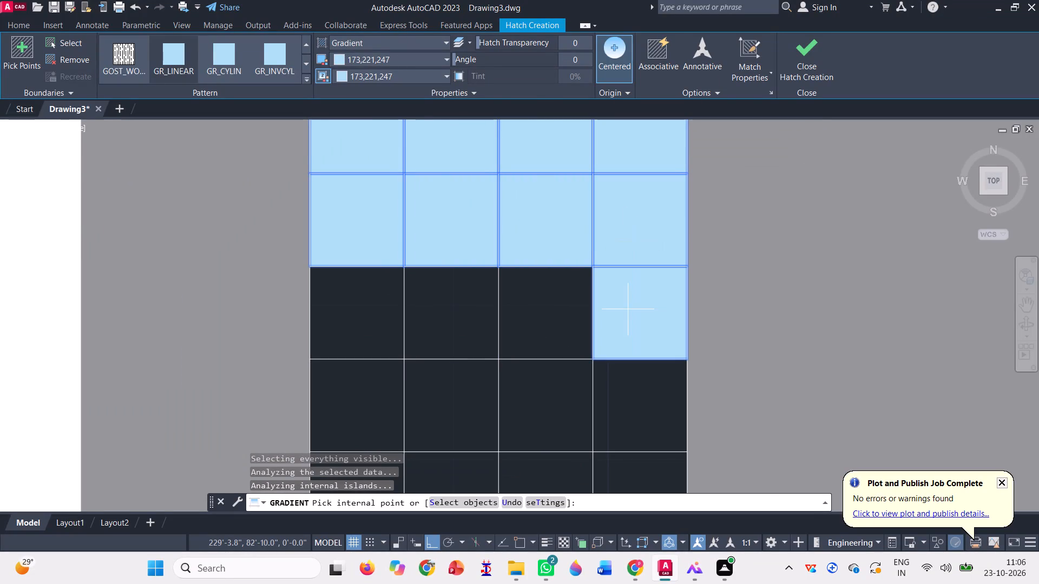
pyautogui.click(550, 301)
pyautogui.click(428, 303)
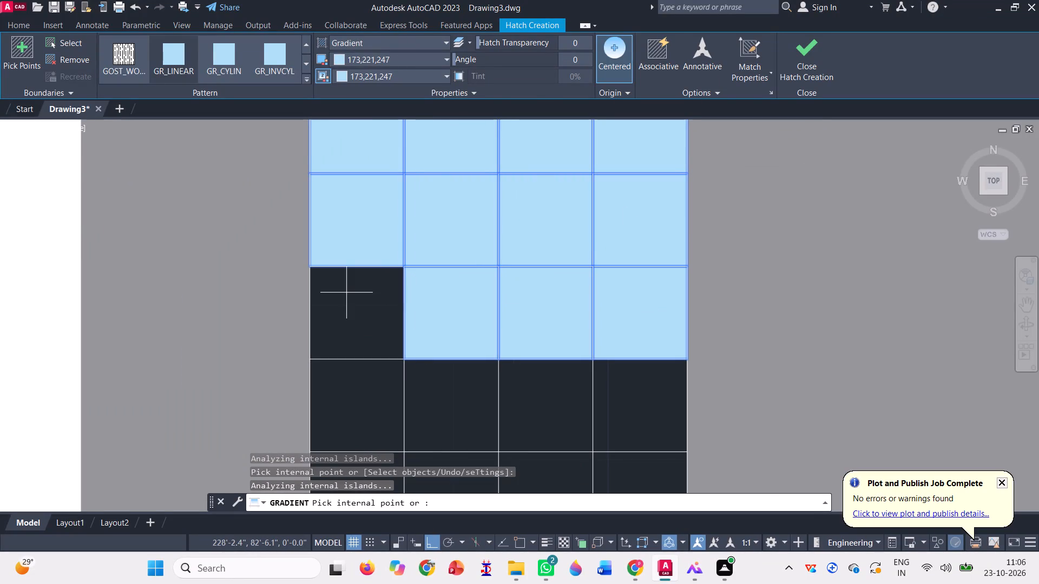
pyautogui.click(331, 293)
pyautogui.scroll(-2, 411, 233)
pyautogui.scroll(2, 393, 335)
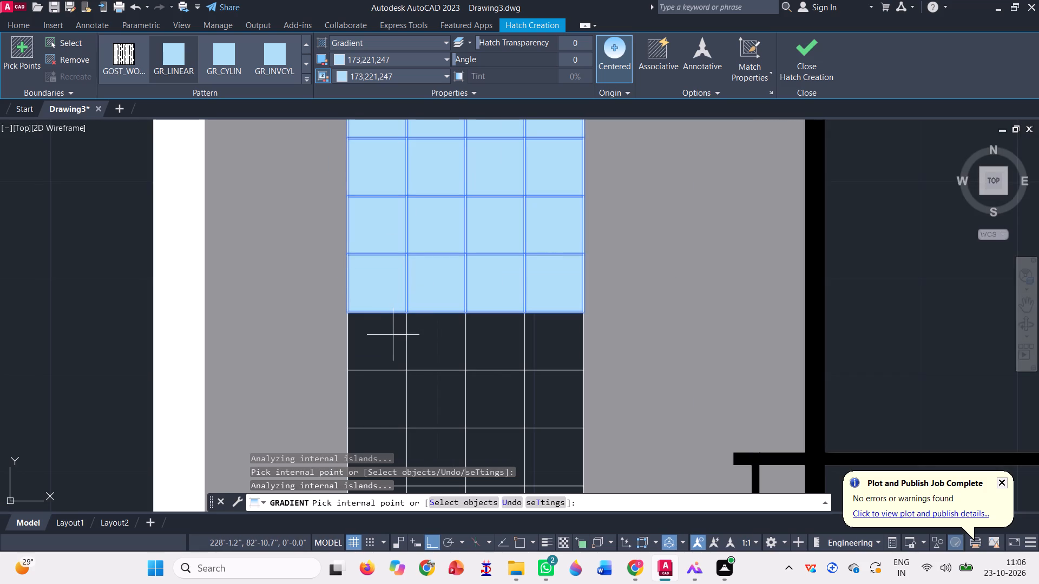
pyautogui.click(369, 323)
pyautogui.click(483, 322)
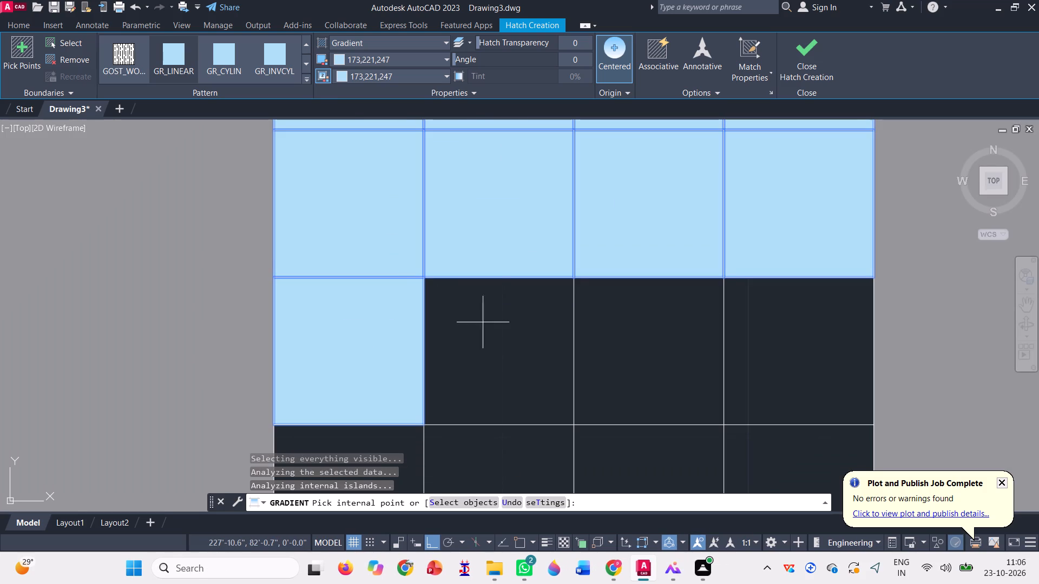
pyautogui.click(649, 317)
pyautogui.click(775, 320)
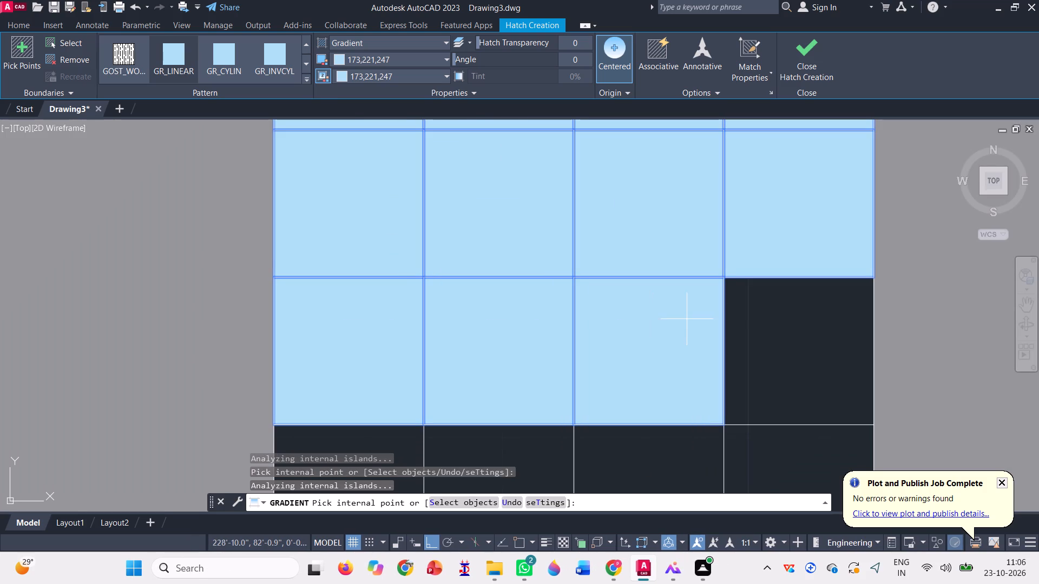
# Fill all cells in the next two empty rows, the thirteenth and fourteenth, of the gridded strip with the 173,221,247 gradient.
pyautogui.scroll(-5, 444, 209)
pyautogui.scroll(2, 452, 278)
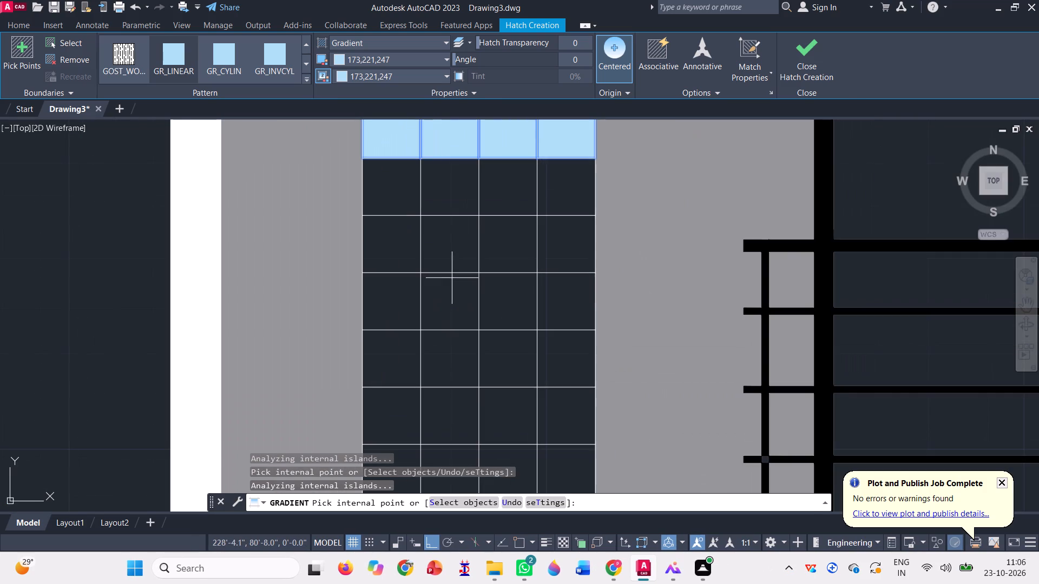
pyautogui.click(390, 191)
pyautogui.click(445, 190)
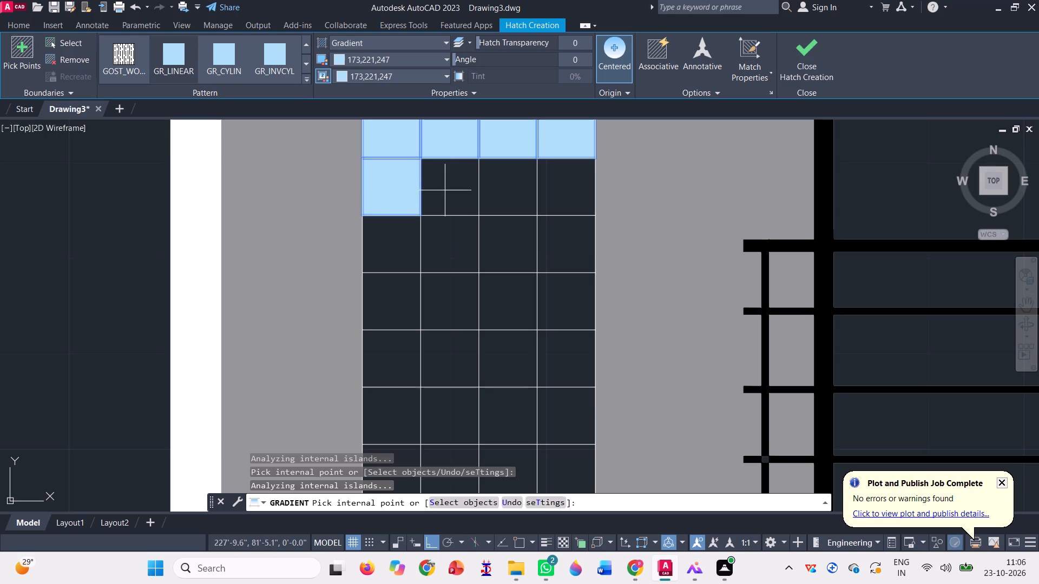
pyautogui.click(520, 189)
pyautogui.click(555, 193)
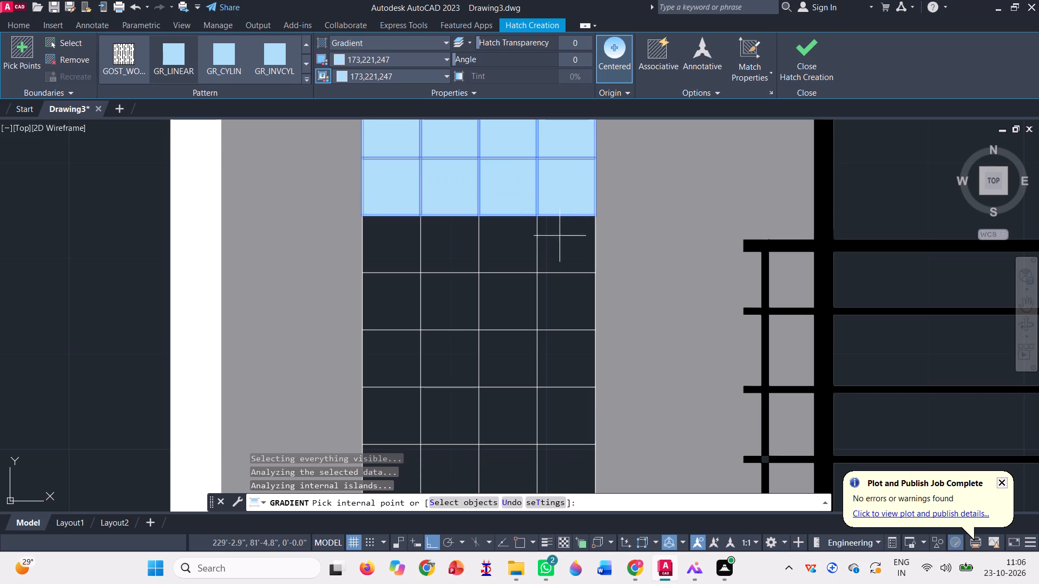
pyautogui.click(560, 247)
pyautogui.click(516, 240)
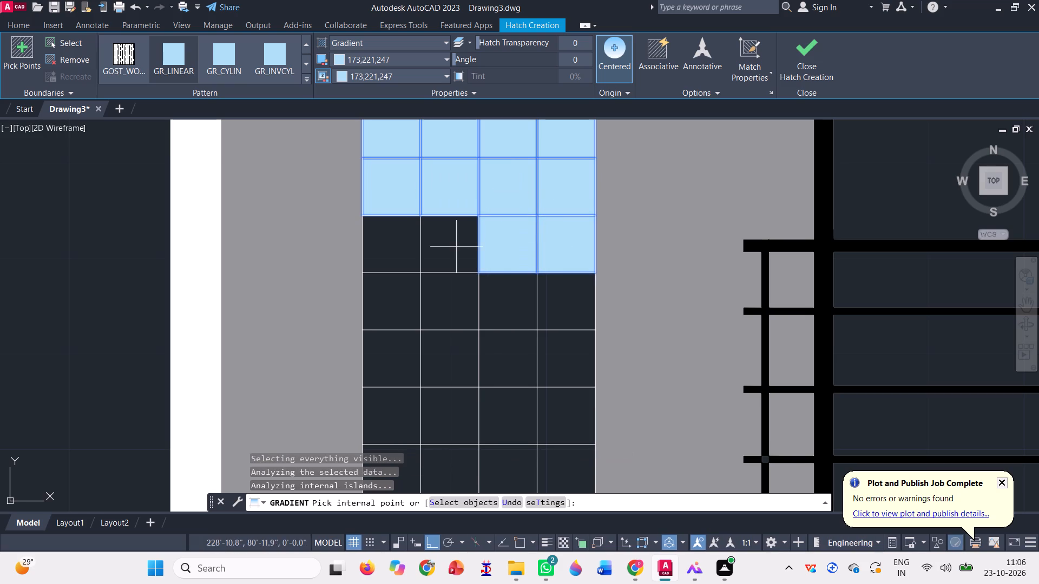
pyautogui.click(436, 248)
pyautogui.click(395, 247)
# Fill all cells in the fifteenth and sixteenth rows of the upper-storey gridded strip with the 173,221,247 gradient.
pyautogui.click(392, 320)
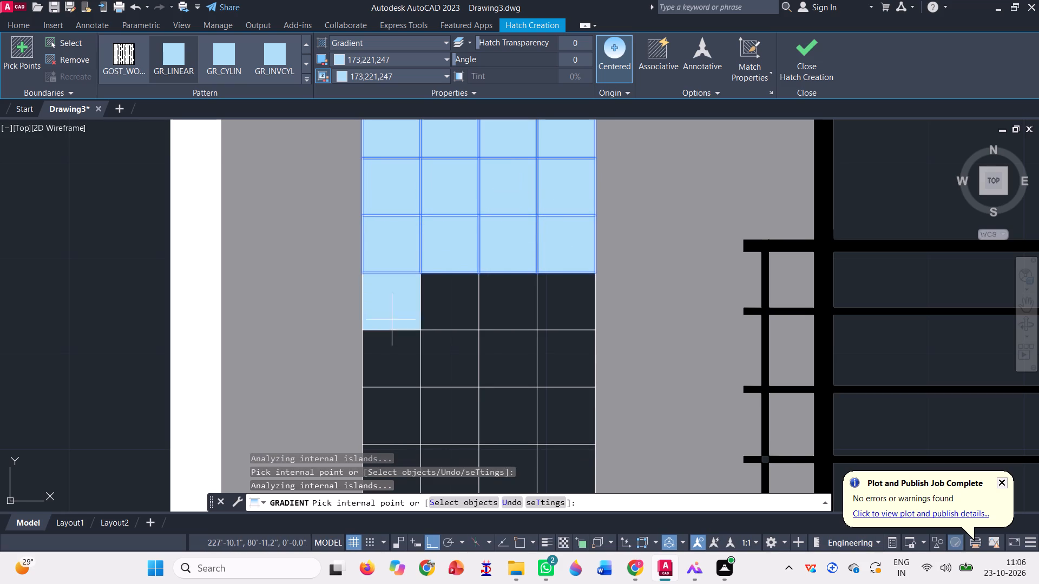
pyautogui.click(451, 298)
pyautogui.click(508, 297)
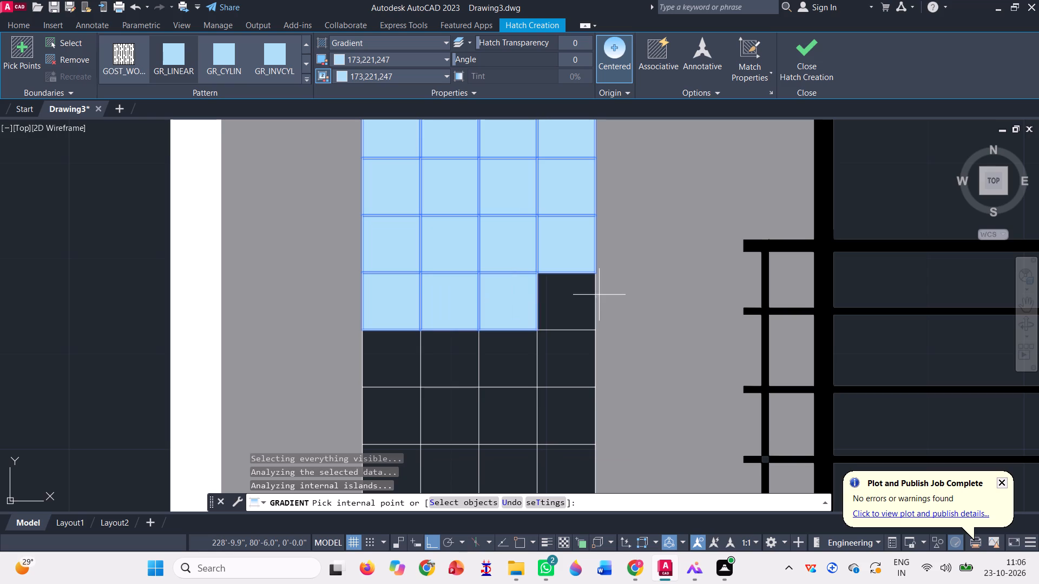
pyautogui.click(579, 298)
pyautogui.click(547, 349)
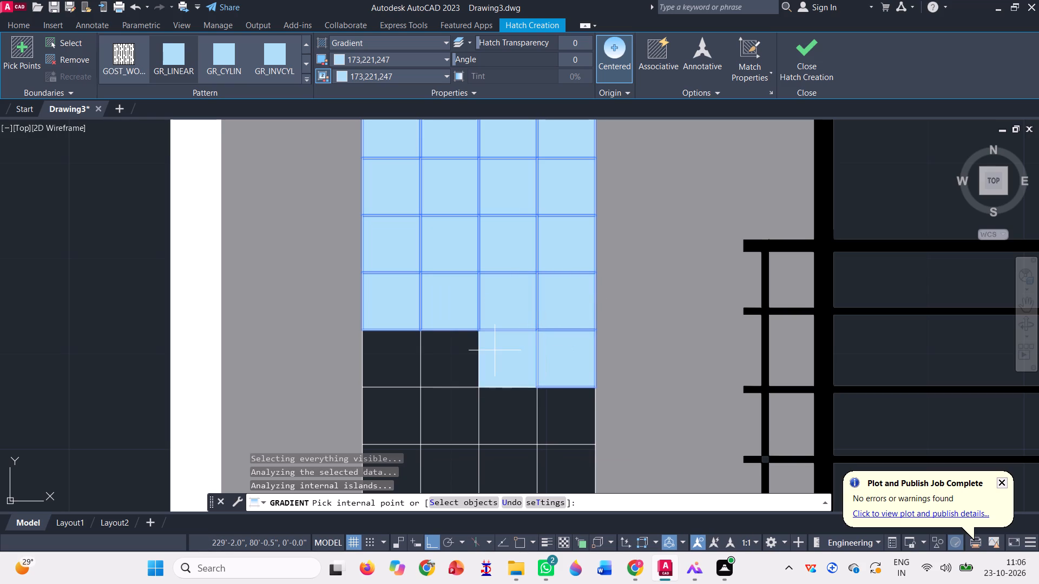
pyautogui.click(494, 349)
pyautogui.click(432, 349)
pyautogui.click(428, 348)
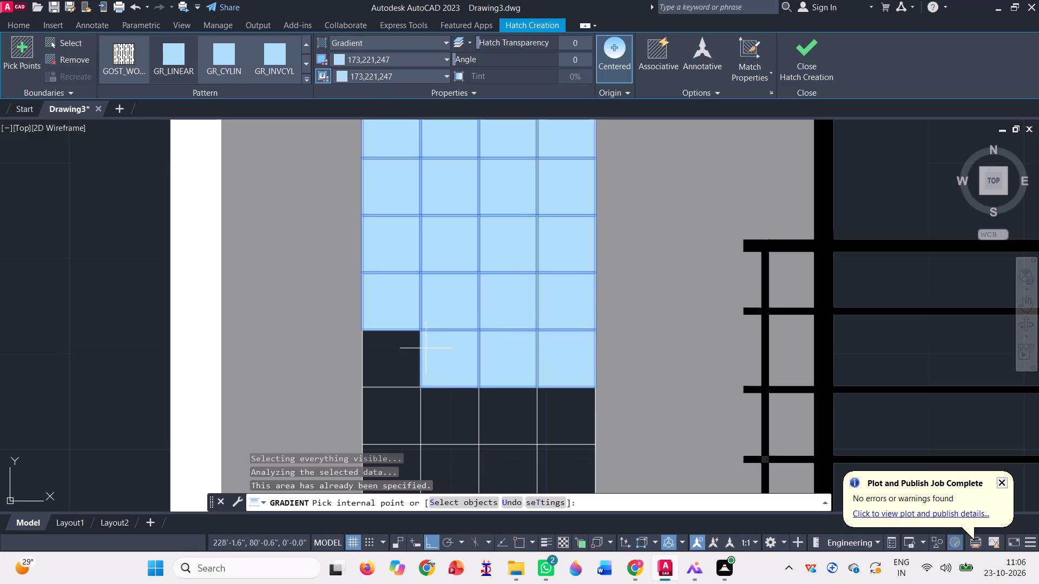
pyautogui.click(409, 345)
# Fill the last three full-height rows of the gridded strip, above its narrow bottom row, with the 173,221,247 gradient.
pyautogui.scroll(-1, 415, 257)
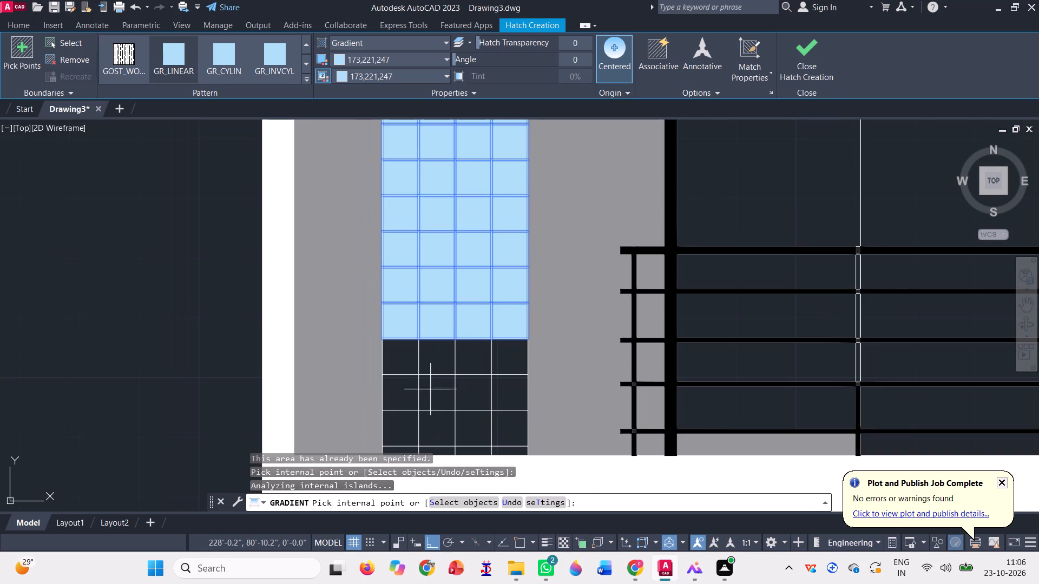
pyautogui.scroll(-2, 449, 296)
pyautogui.scroll(3, 433, 368)
pyautogui.click(421, 188)
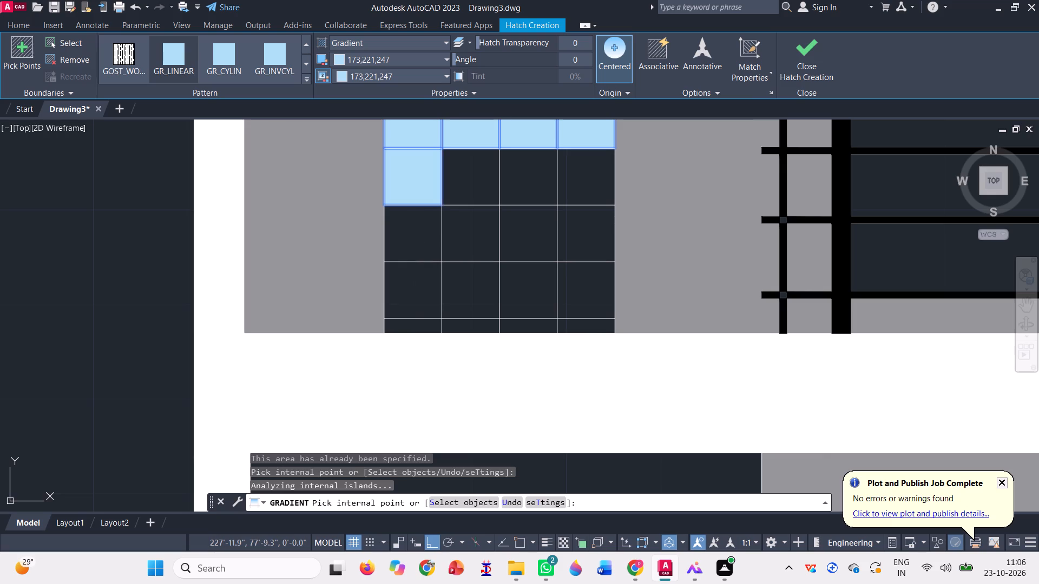
pyautogui.click(431, 243)
pyautogui.click(406, 304)
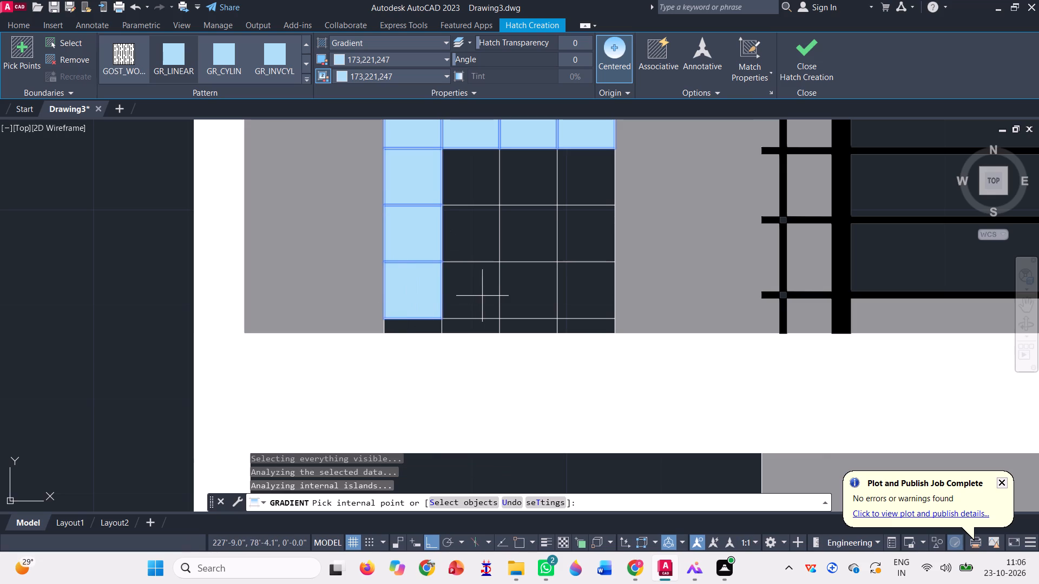
pyautogui.click(482, 294)
pyautogui.click(470, 225)
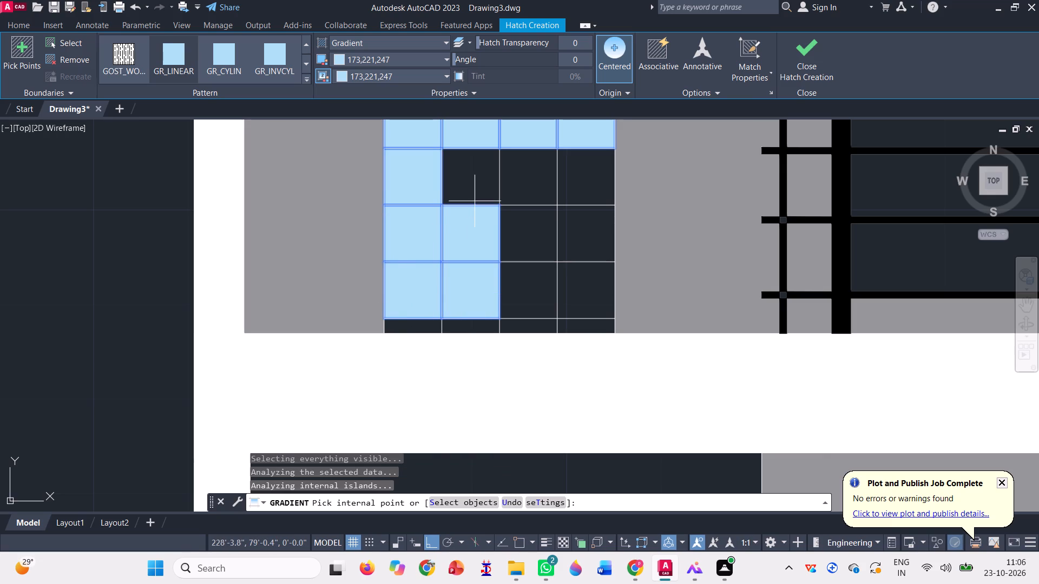
pyautogui.click(483, 165)
pyautogui.click(530, 173)
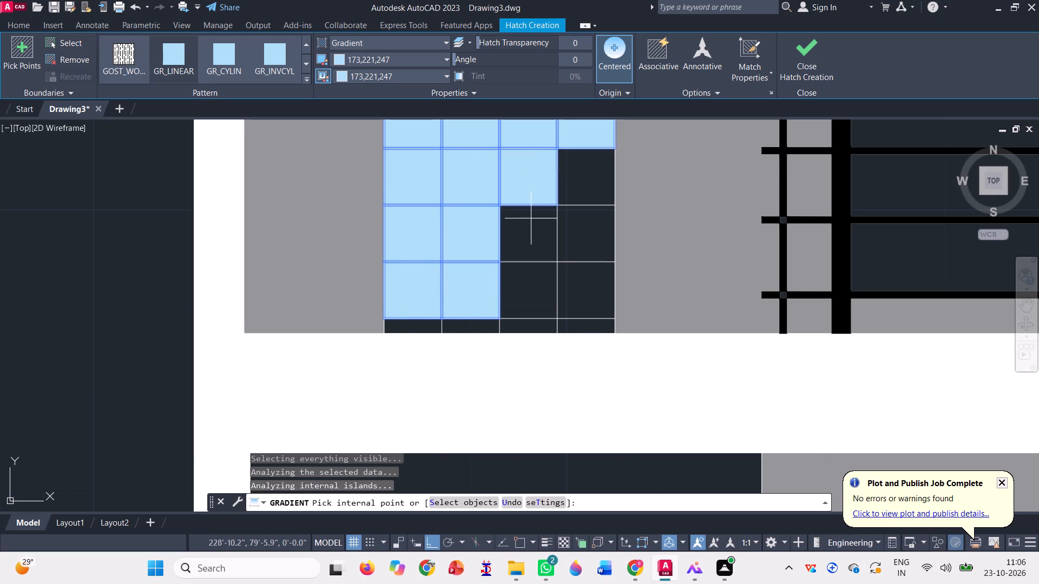
pyautogui.click(534, 243)
pyautogui.click(525, 288)
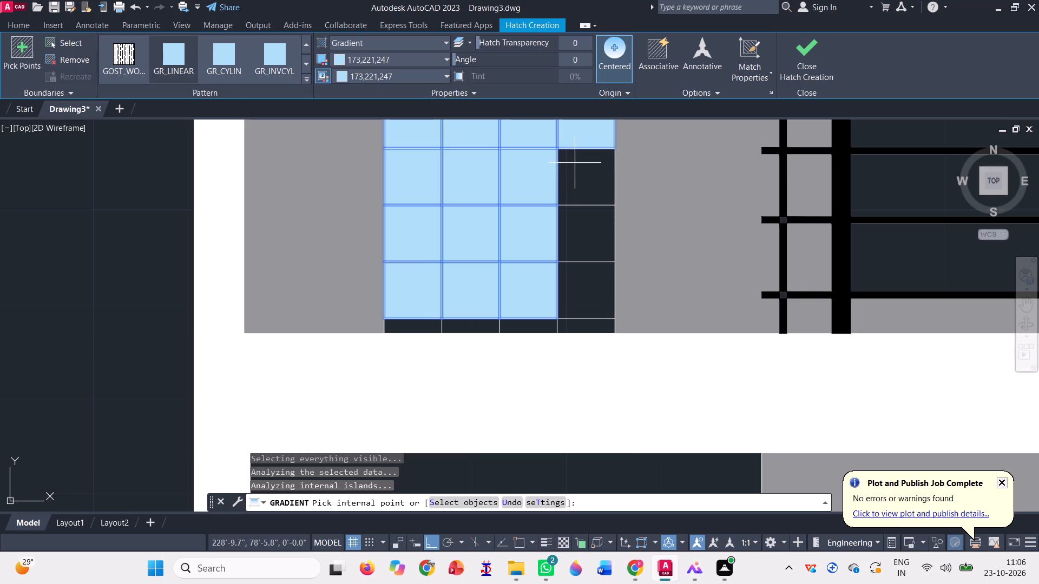
pyautogui.click(578, 166)
pyautogui.click(592, 243)
pyautogui.click(592, 276)
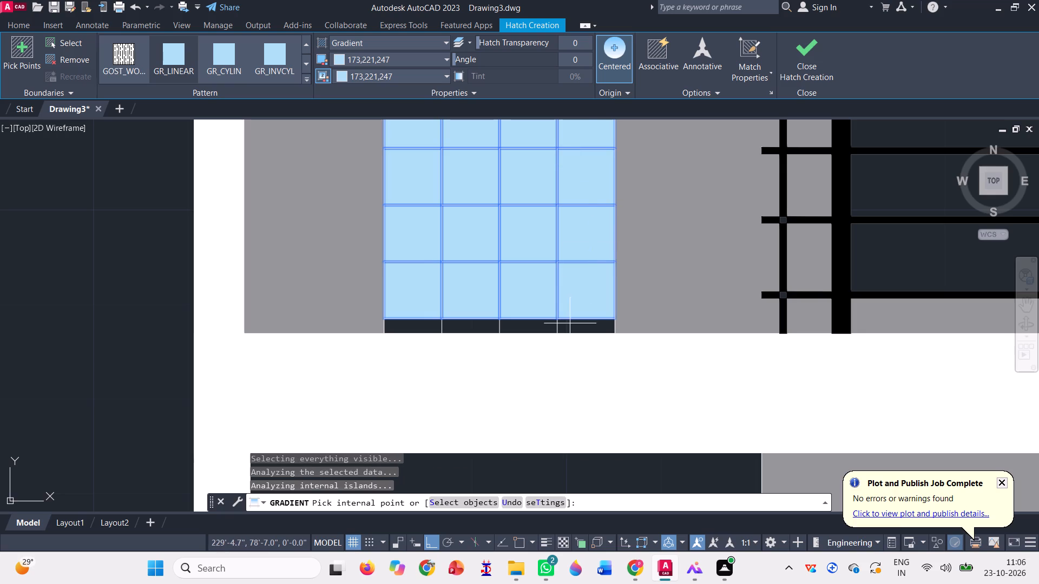
# Fill the four cells of the gridded strip's narrow bottom row with the 173,221,247 gradient and finish the hatch.
pyautogui.scroll(4, 549, 349)
pyautogui.click(614, 295)
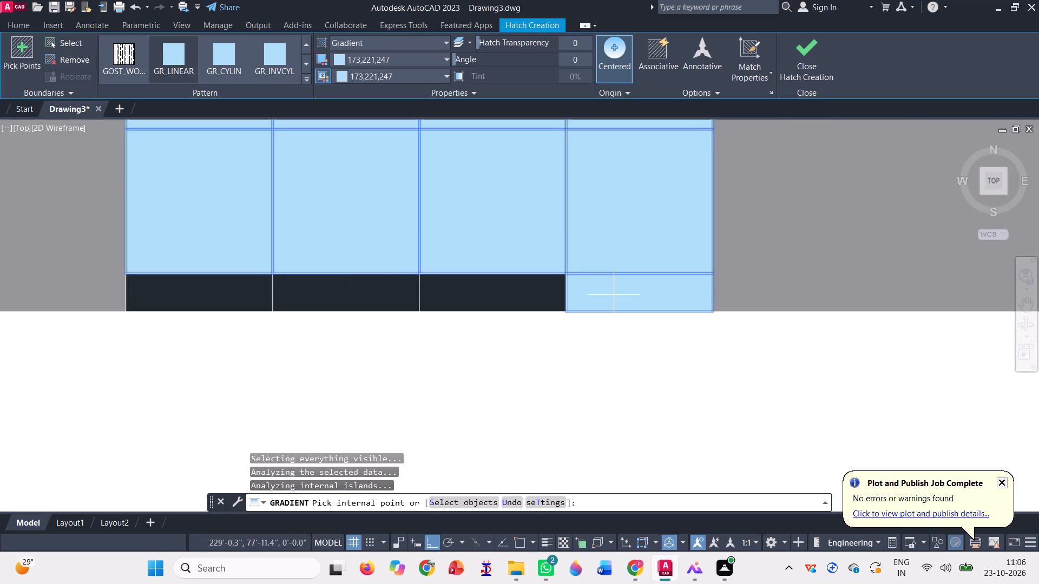
pyautogui.click(491, 290)
pyautogui.click(340, 294)
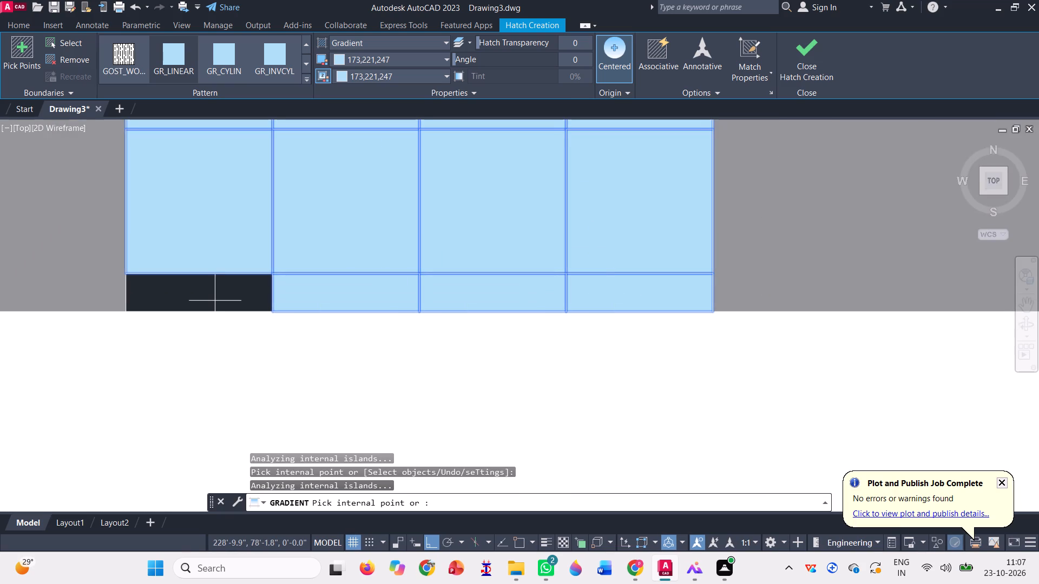
pyautogui.click(193, 297)
pyautogui.scroll(-3, 348, 363)
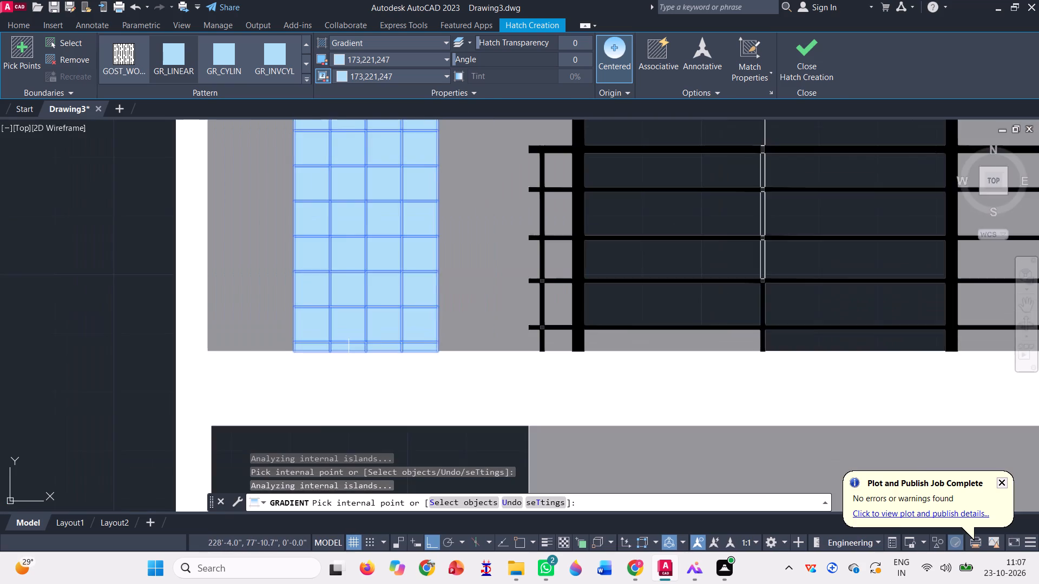
pyautogui.scroll(-2, 348, 364)
pyautogui.scroll(-2, 366, 320)
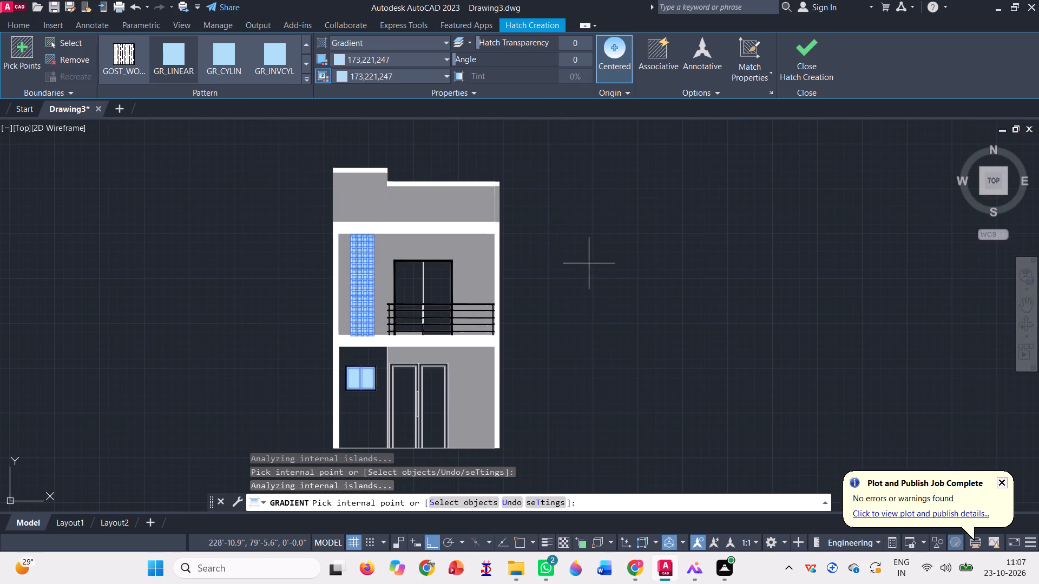
pyautogui.scroll(-1, 613, 264)
pyautogui.click(803, 49)
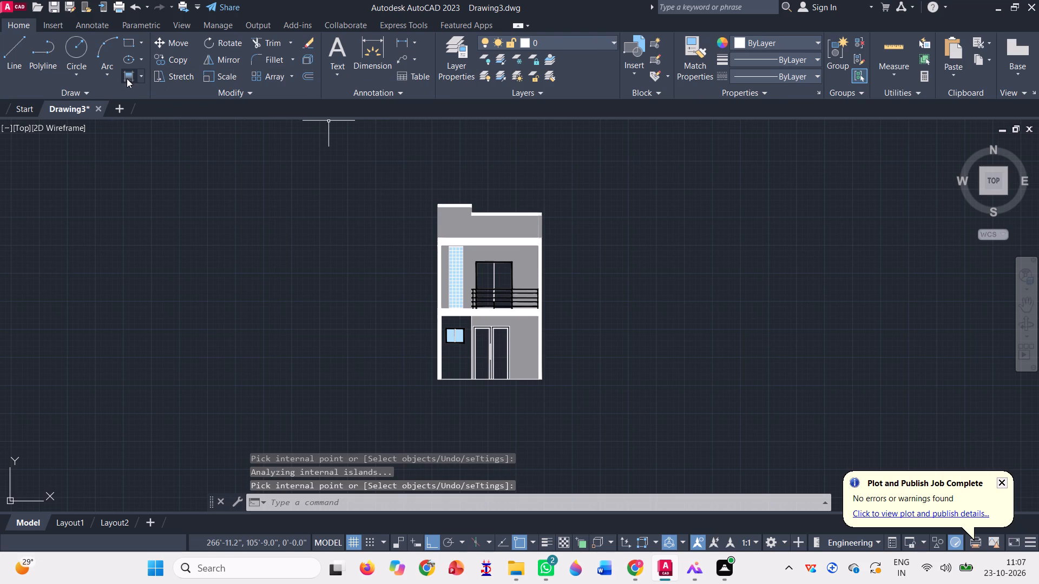
# Fill the glass panes of both ground-floor door leaves with the 173,221,247 gradient, undoing any stray fill of the frame.
pyautogui.click(123, 76)
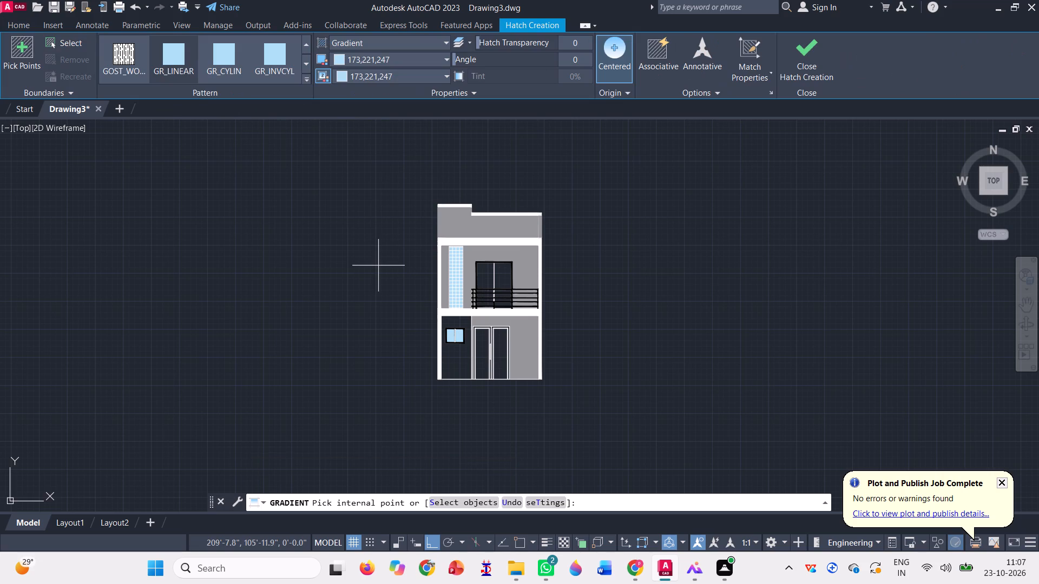
pyautogui.click(393, 71)
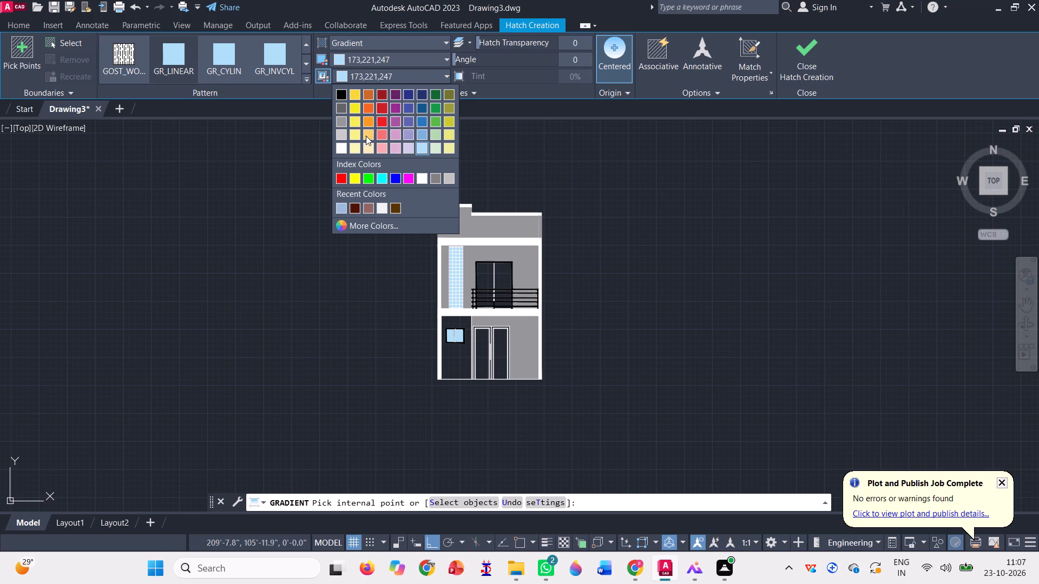
pyautogui.scroll(3, 481, 357)
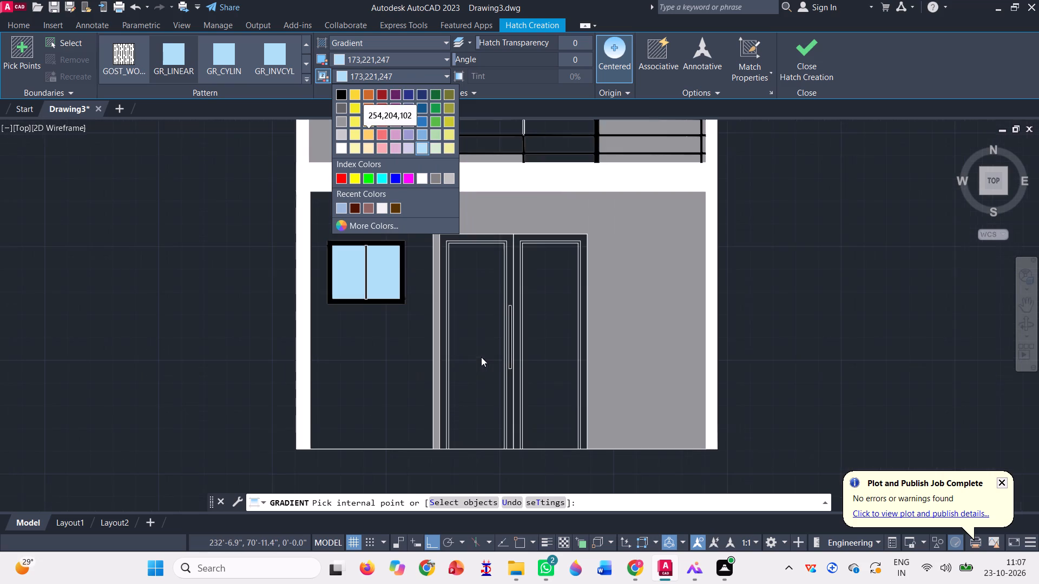
pyautogui.click(464, 337)
pyautogui.click(483, 353)
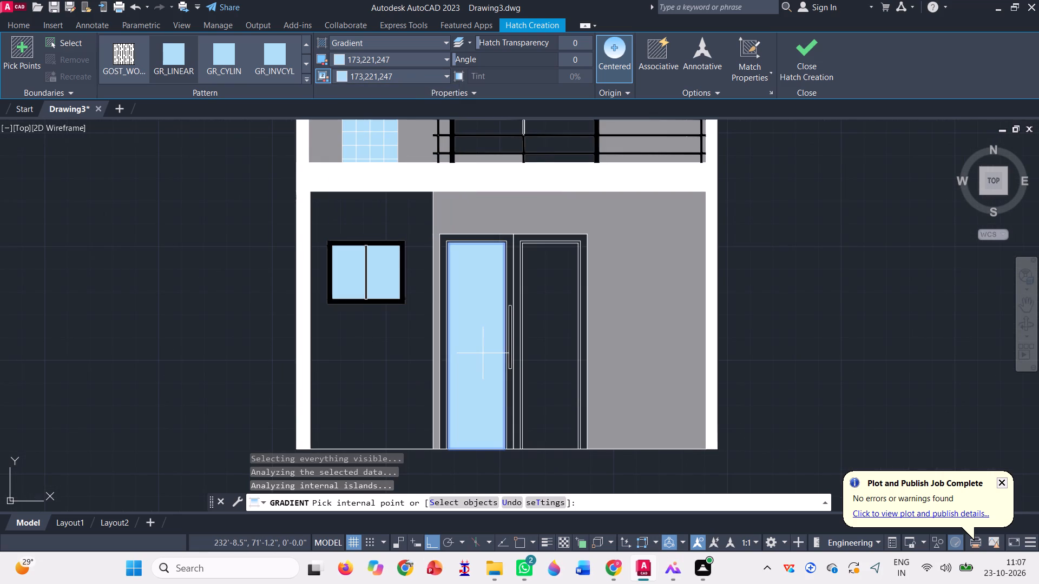
pyautogui.click(587, 280)
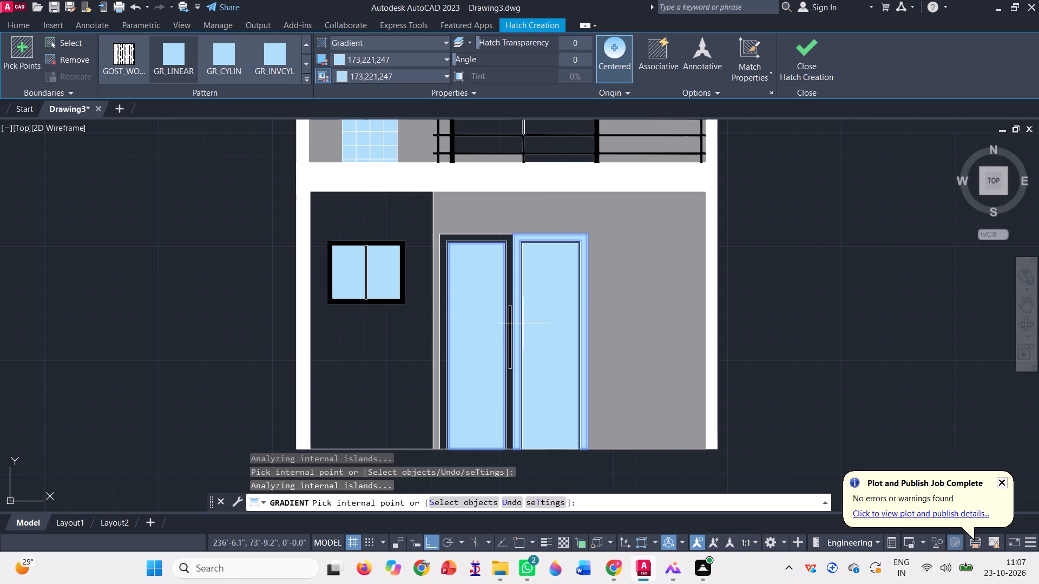
pyautogui.hotkey('ctrl', 'z')
pyautogui.click(536, 331)
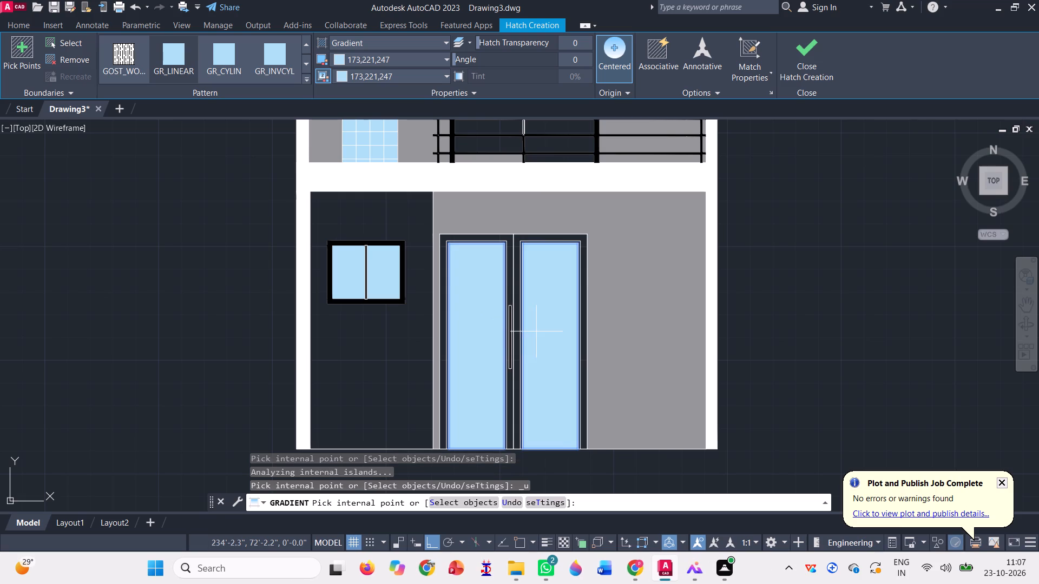
pyautogui.click(801, 51)
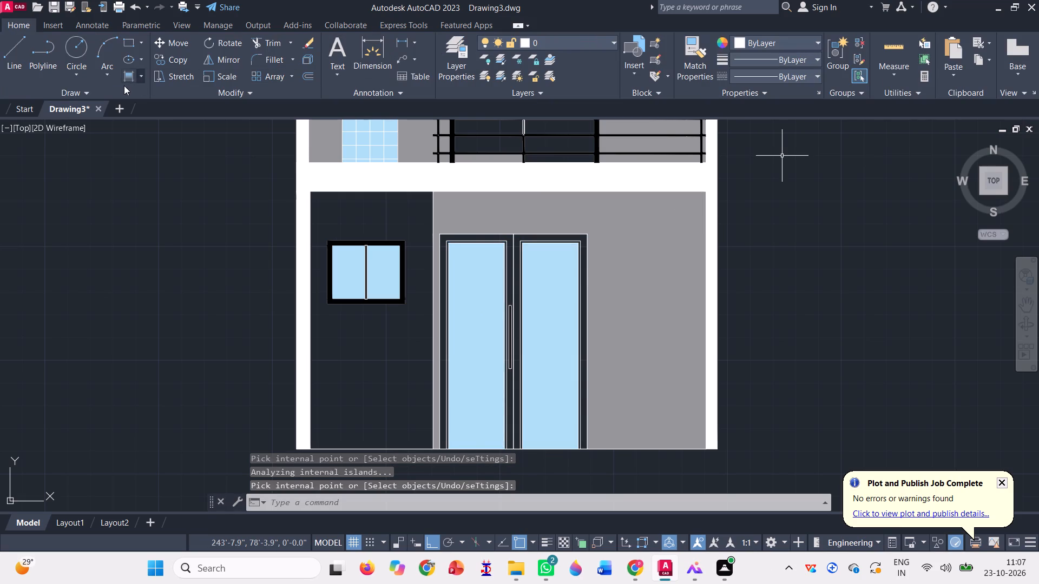
# Start another gradient fill and set its first colour to DIC 522 from the DIC COLOR GUIDE(R) colour book.
pyautogui.click(129, 69)
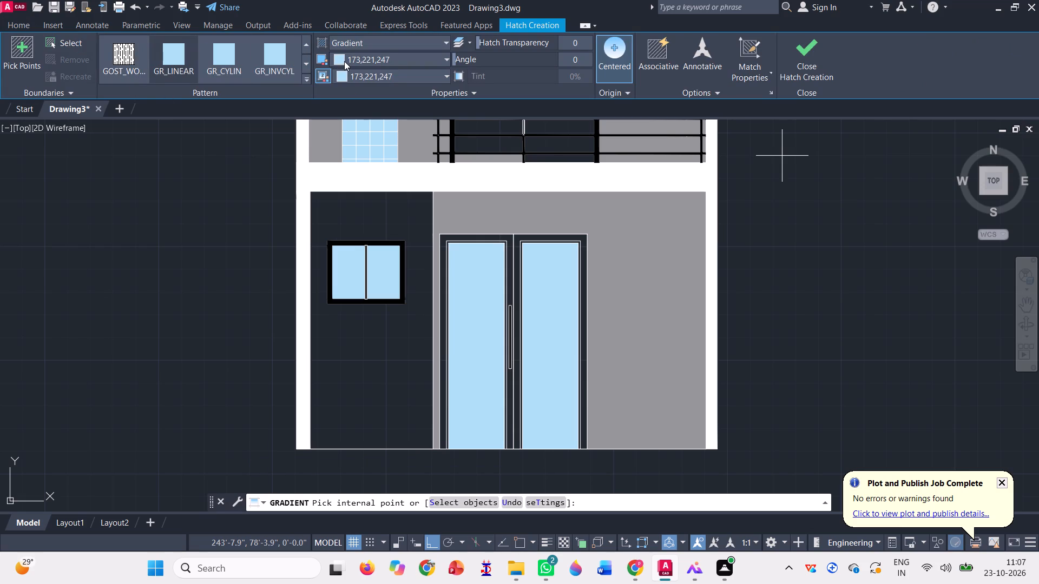
pyautogui.click(344, 61)
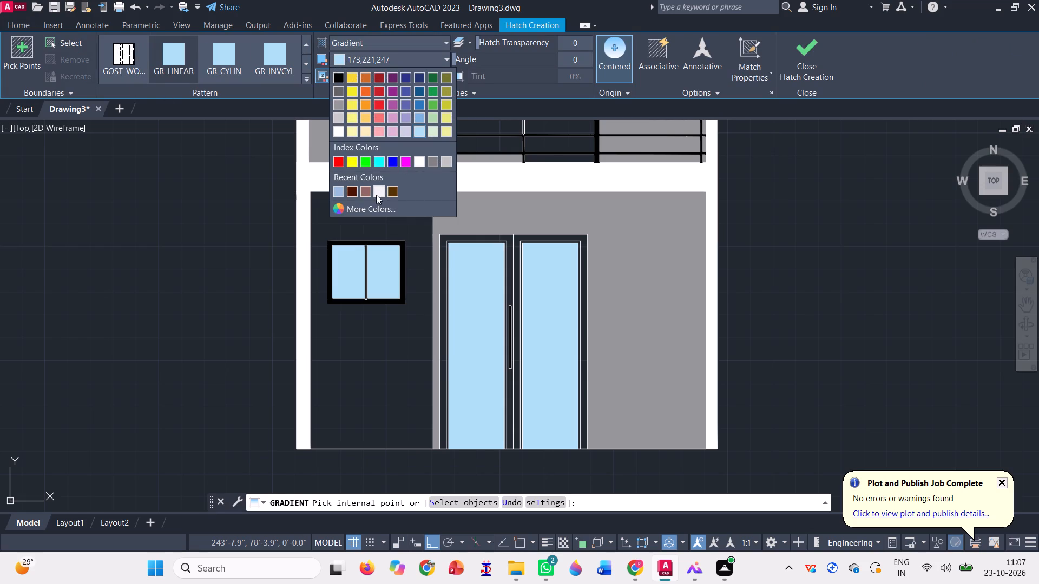
pyautogui.click(365, 209)
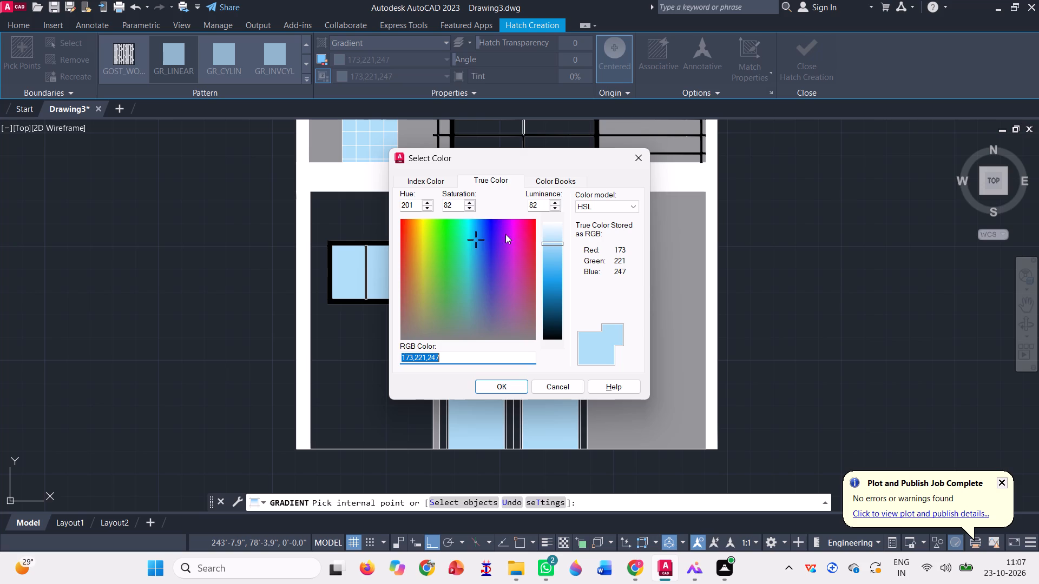
pyautogui.click(487, 335)
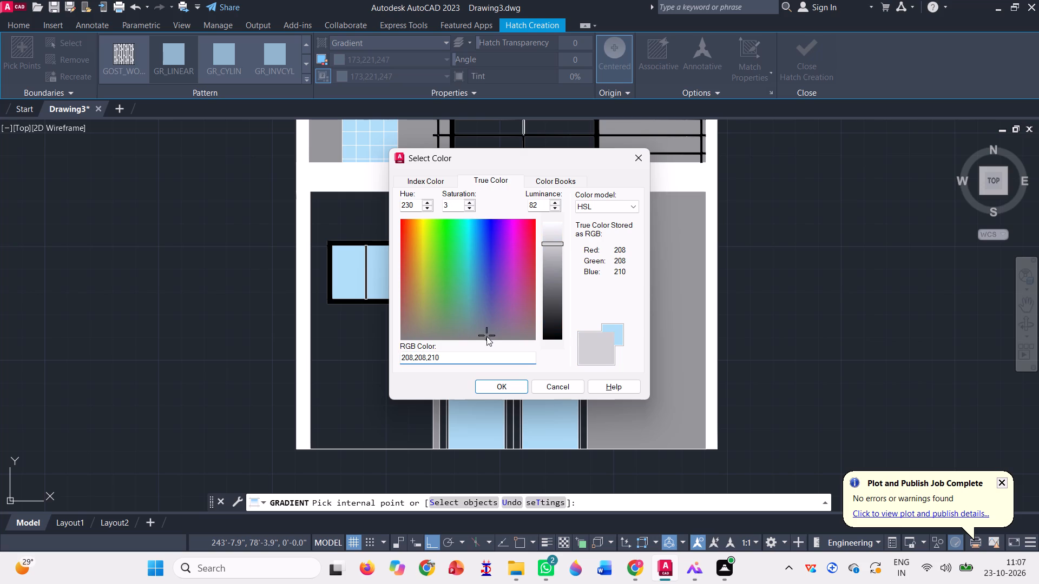
pyautogui.click(535, 335)
pyautogui.click(553, 178)
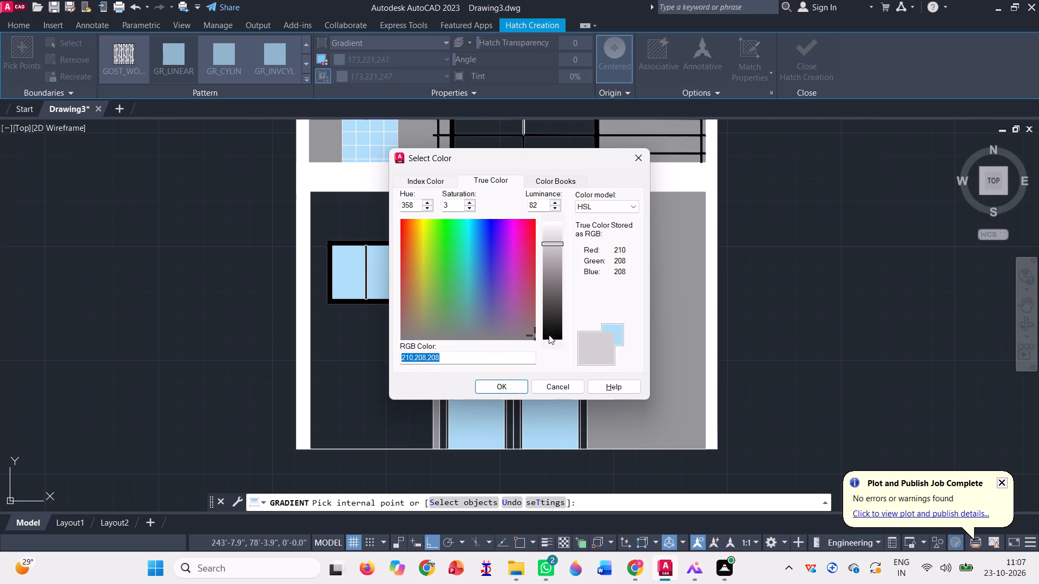
pyautogui.click(551, 329)
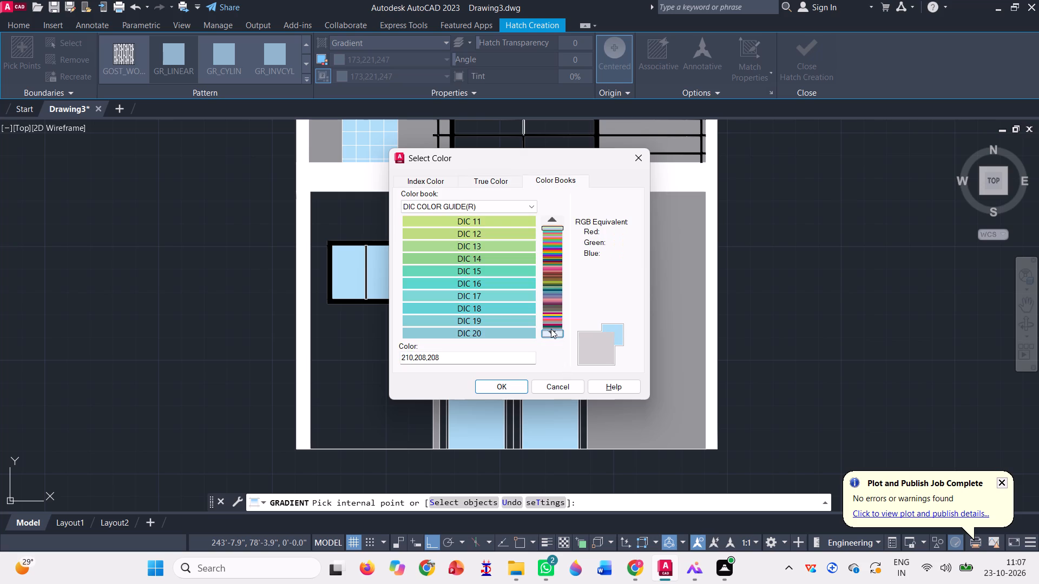
pyautogui.click(549, 327)
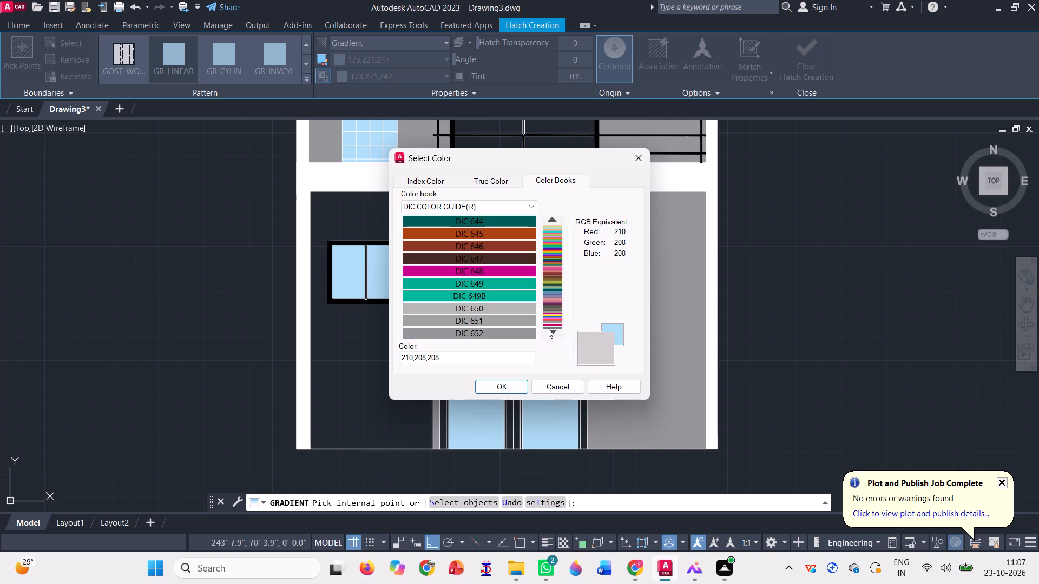
pyautogui.click(548, 328)
pyautogui.doubleClick(548, 328)
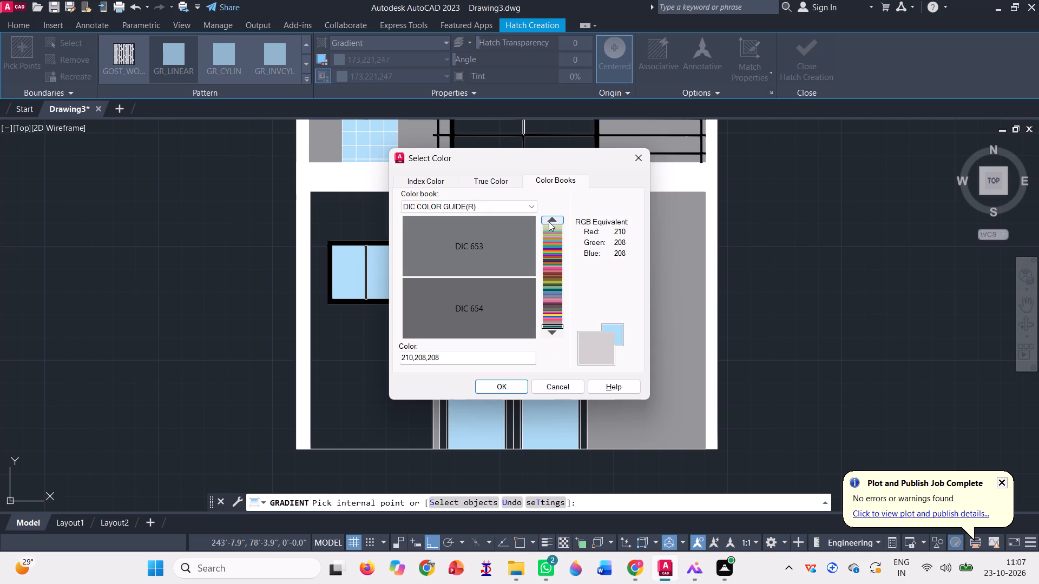
pyautogui.click(549, 220)
pyautogui.click(549, 220)
pyautogui.click(549, 220)
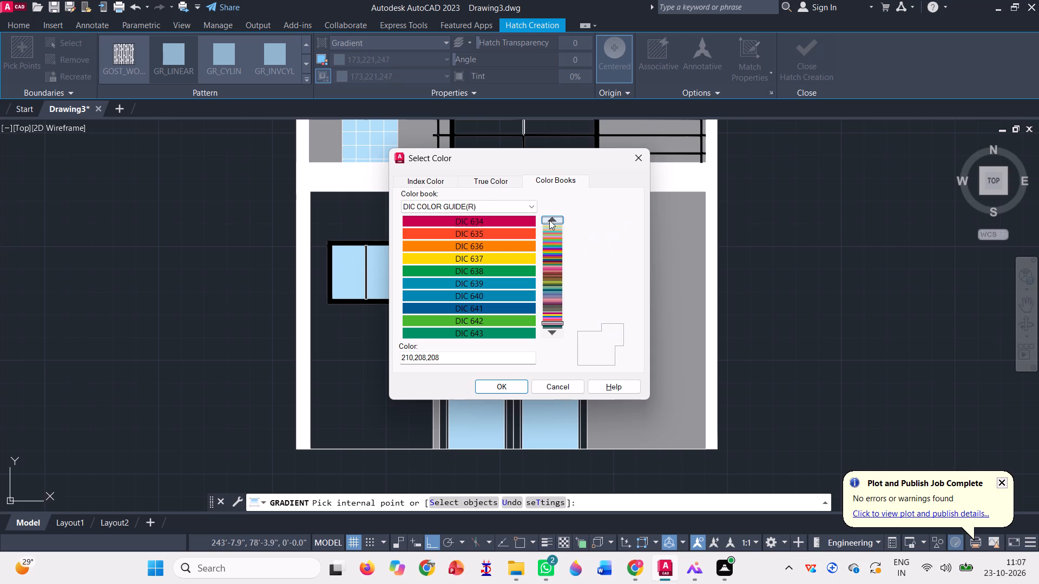
pyautogui.click(549, 220)
pyautogui.click(549, 220)
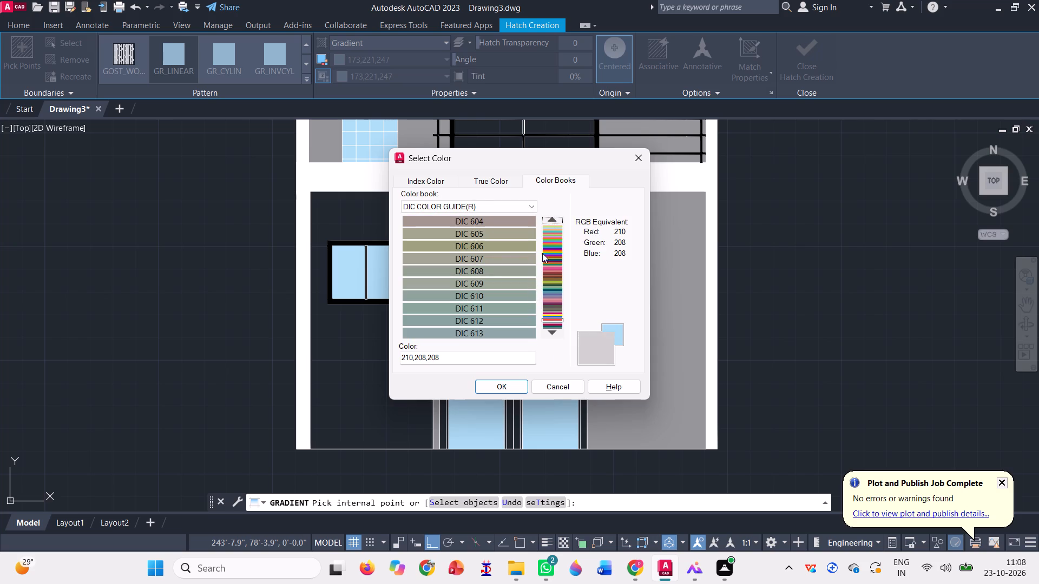
pyautogui.click(553, 218)
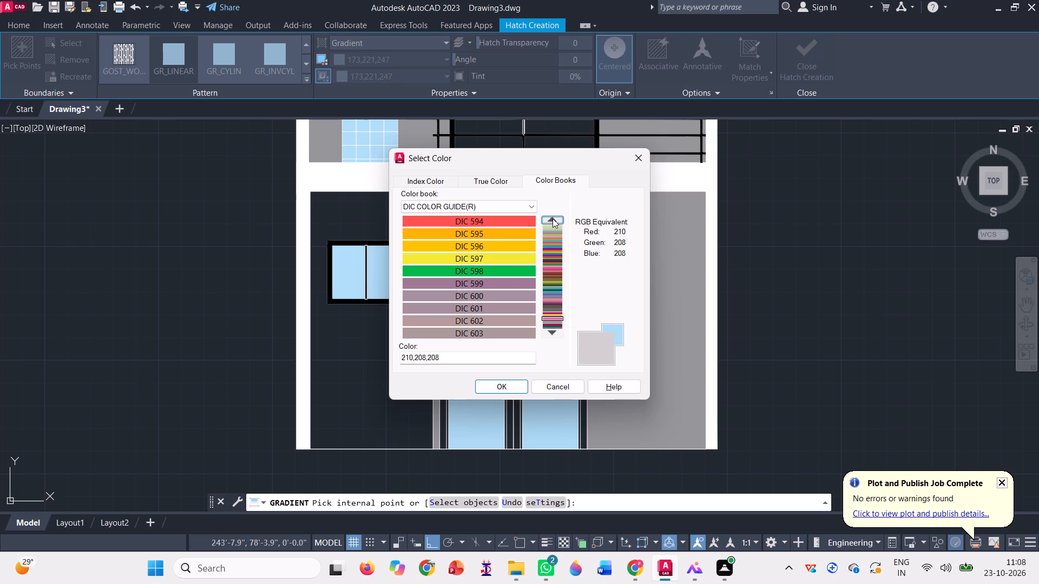
pyautogui.click(553, 218)
pyautogui.click(553, 218)
pyautogui.click(553, 218)
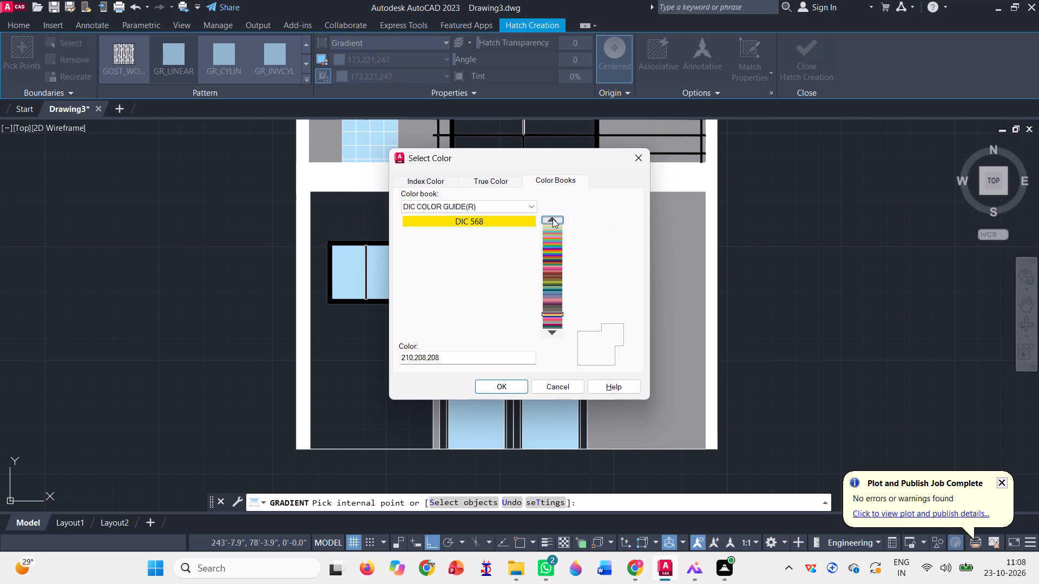
pyautogui.click(553, 218)
pyautogui.click(553, 218)
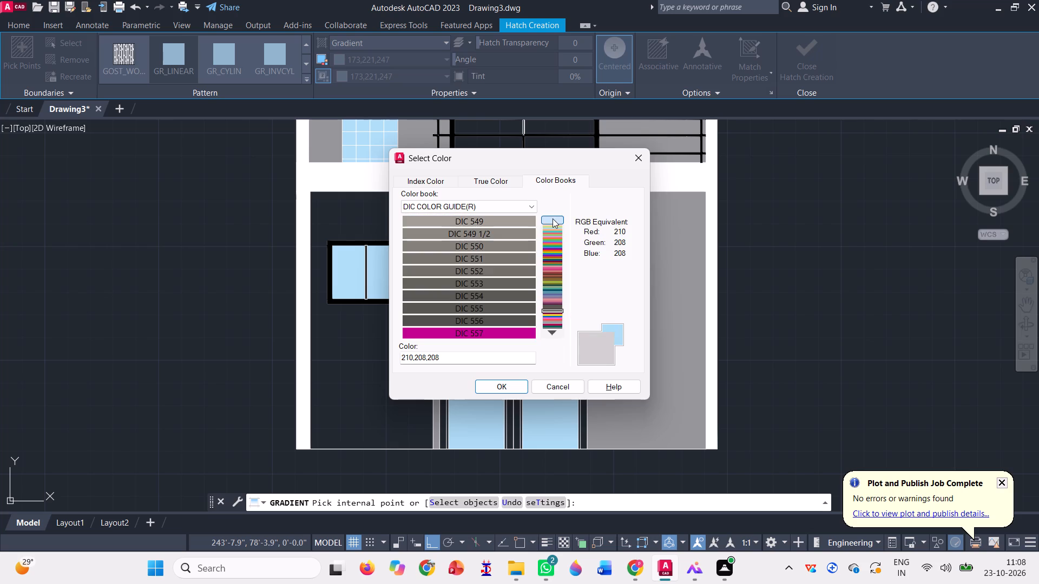
pyautogui.click(553, 218)
pyautogui.click(553, 218)
pyautogui.click(553, 218)
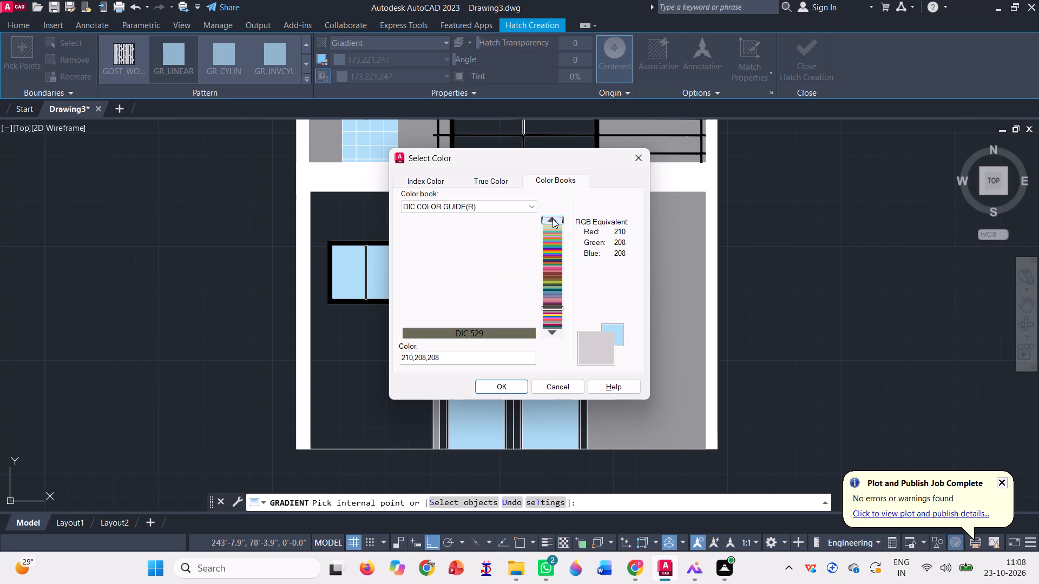
pyautogui.click(553, 218)
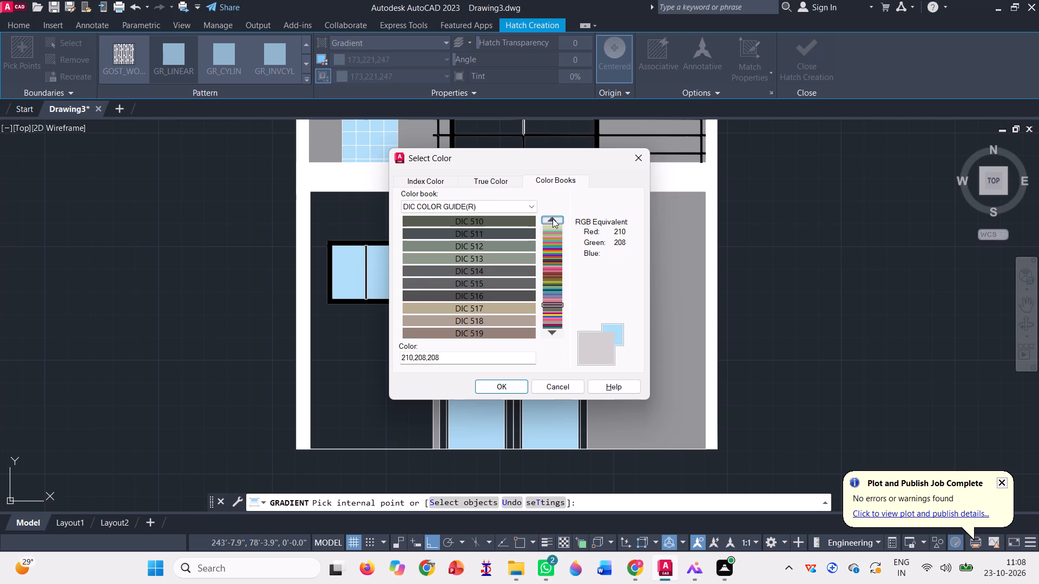
pyautogui.click(550, 333)
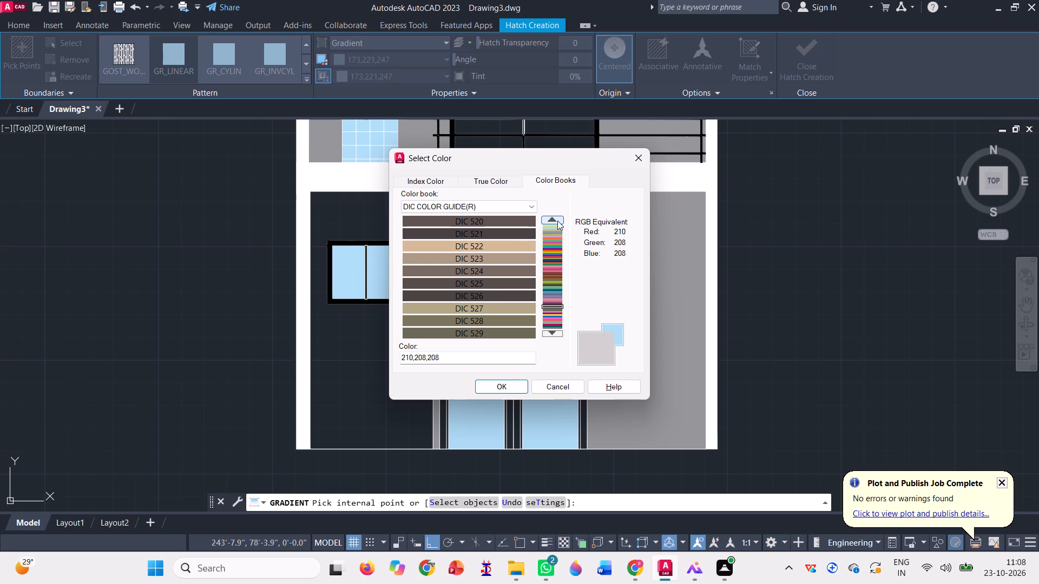
pyautogui.click(519, 242)
pyautogui.click(515, 386)
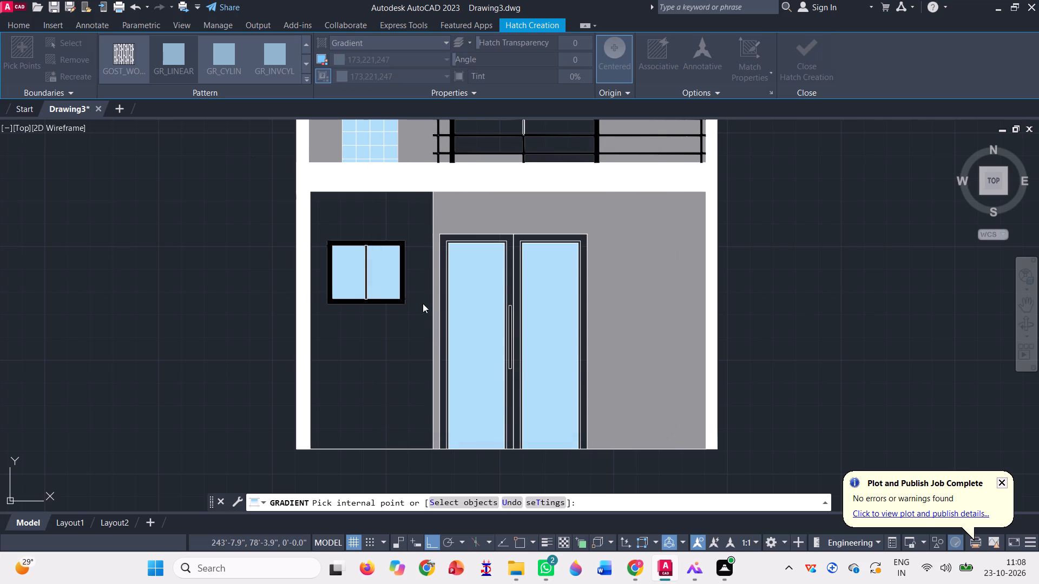
# Set the gradient's second colour to the recently used DIC 522, matching its first colour.
pyautogui.scroll(2, 470, 239)
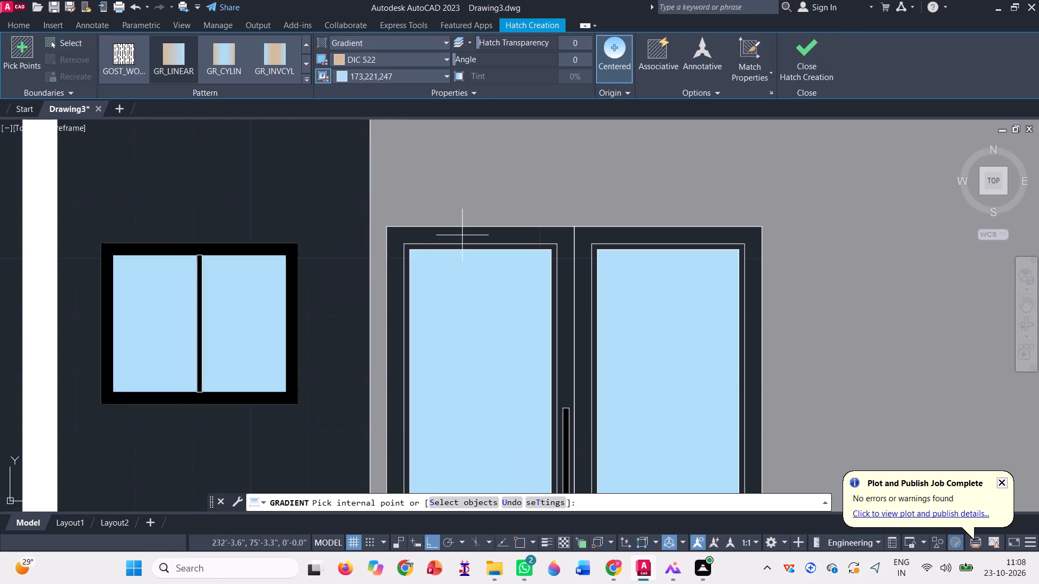
pyautogui.scroll(3, 461, 228)
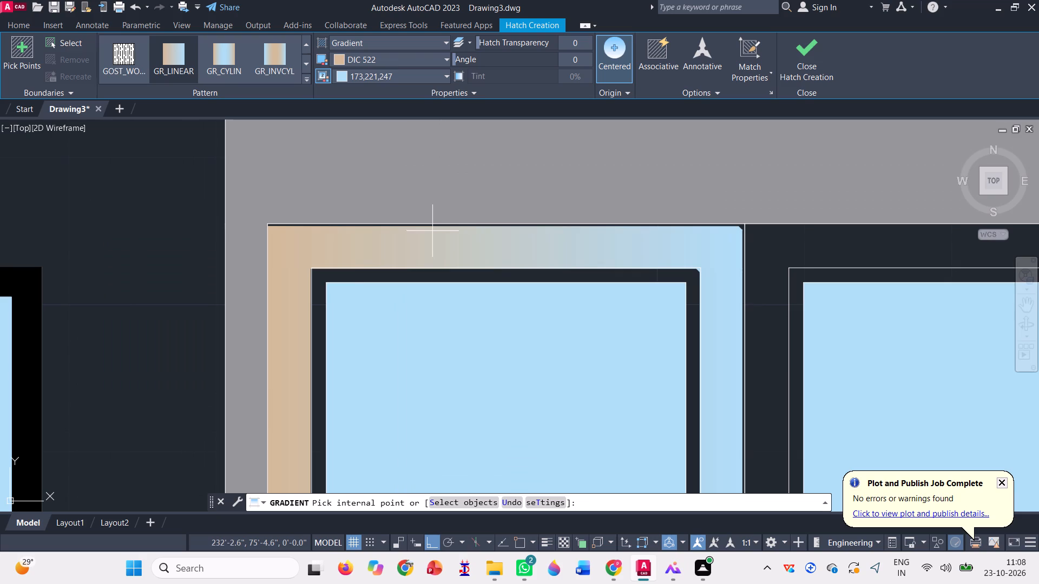
pyautogui.click(396, 75)
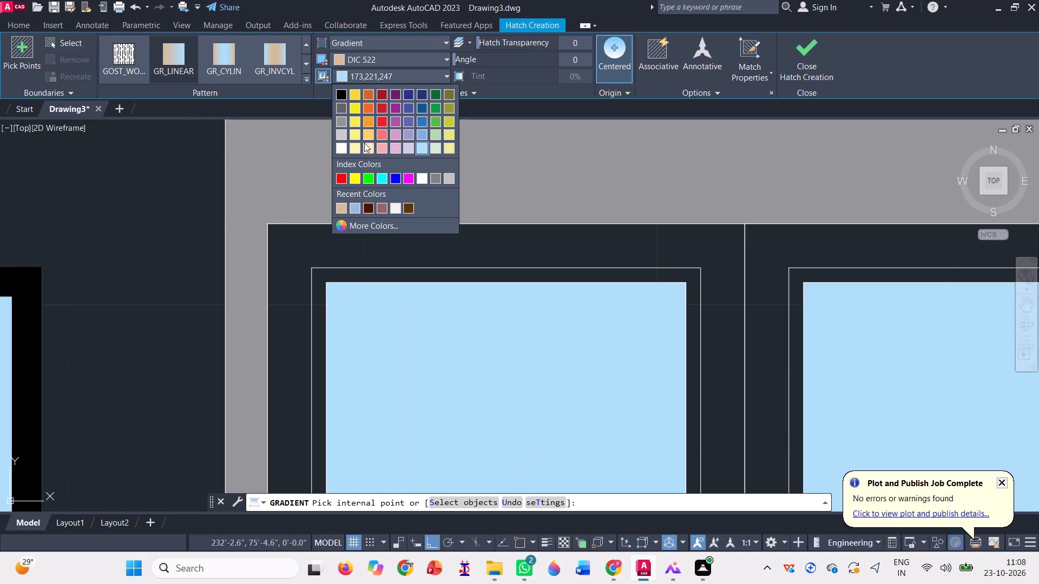
pyautogui.click(340, 209)
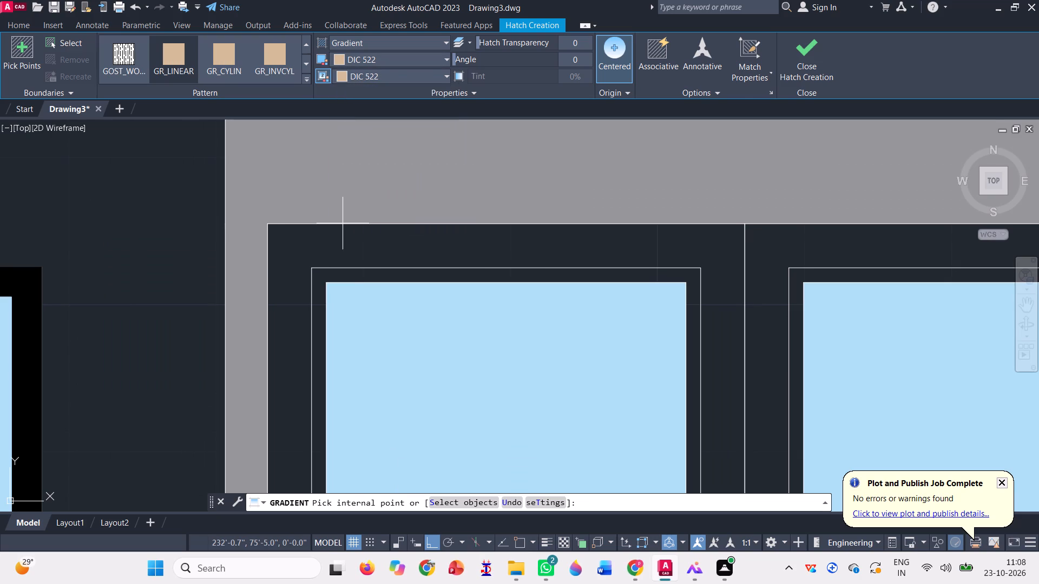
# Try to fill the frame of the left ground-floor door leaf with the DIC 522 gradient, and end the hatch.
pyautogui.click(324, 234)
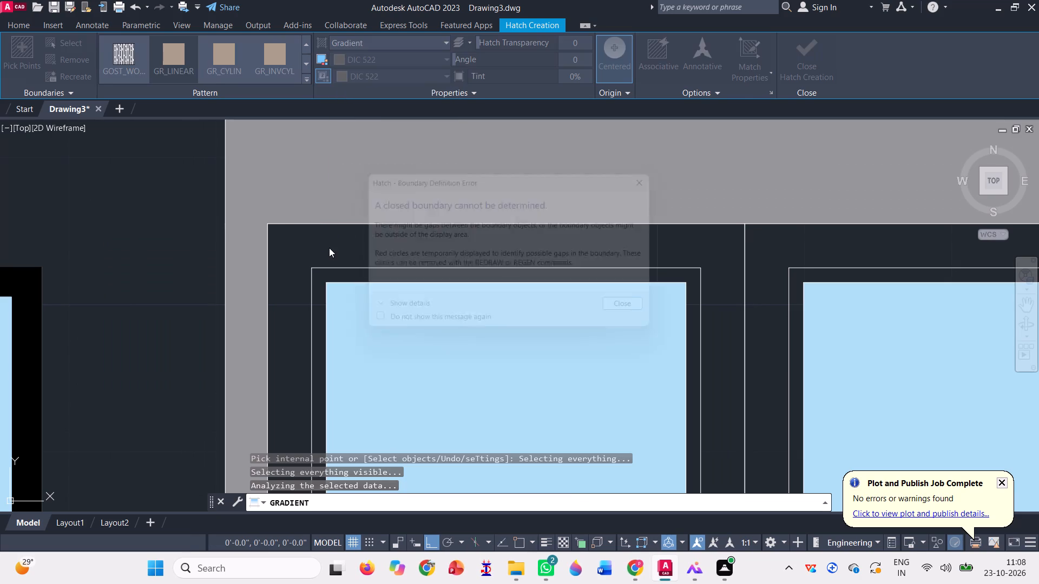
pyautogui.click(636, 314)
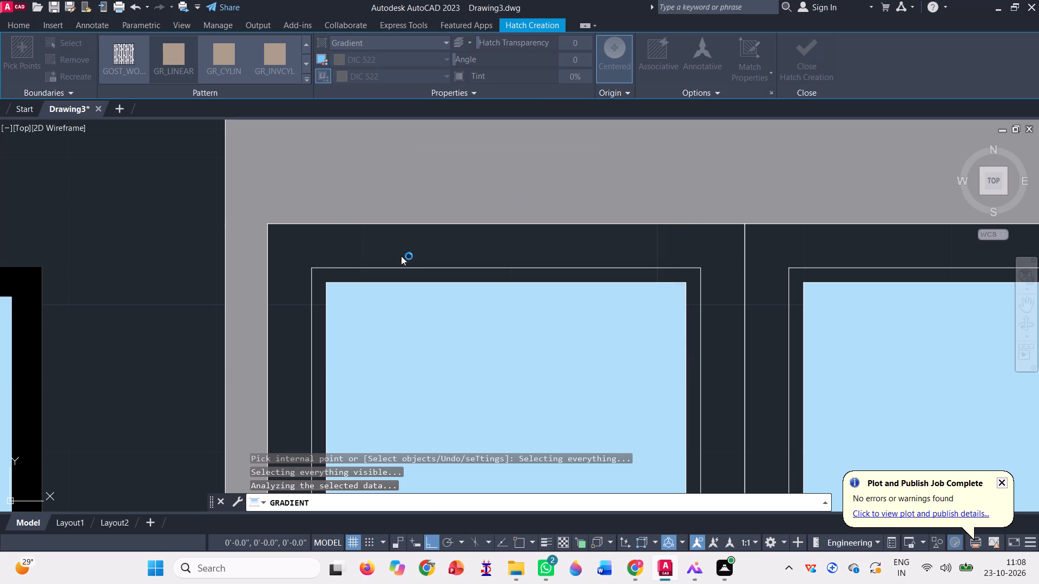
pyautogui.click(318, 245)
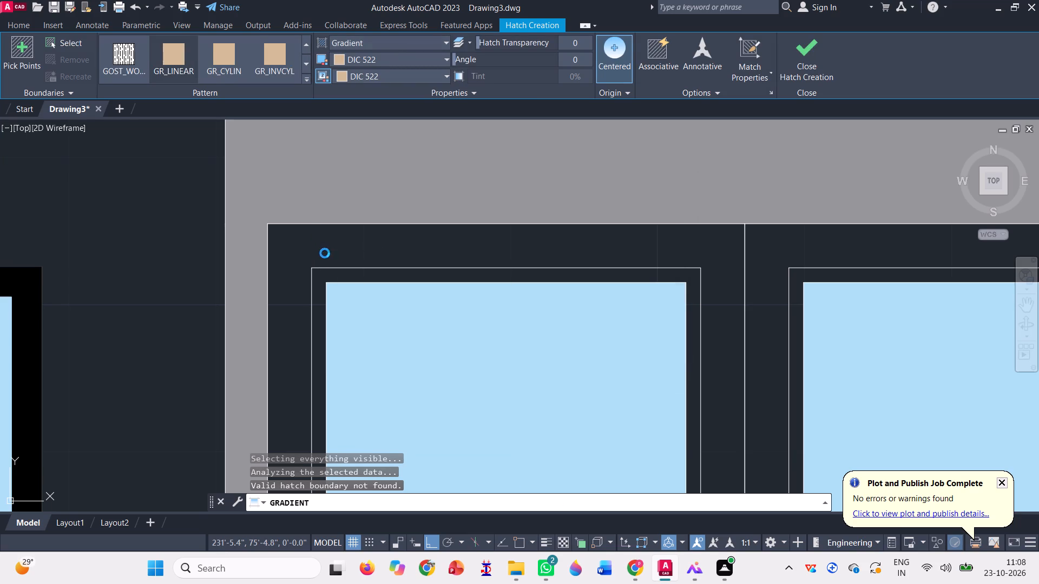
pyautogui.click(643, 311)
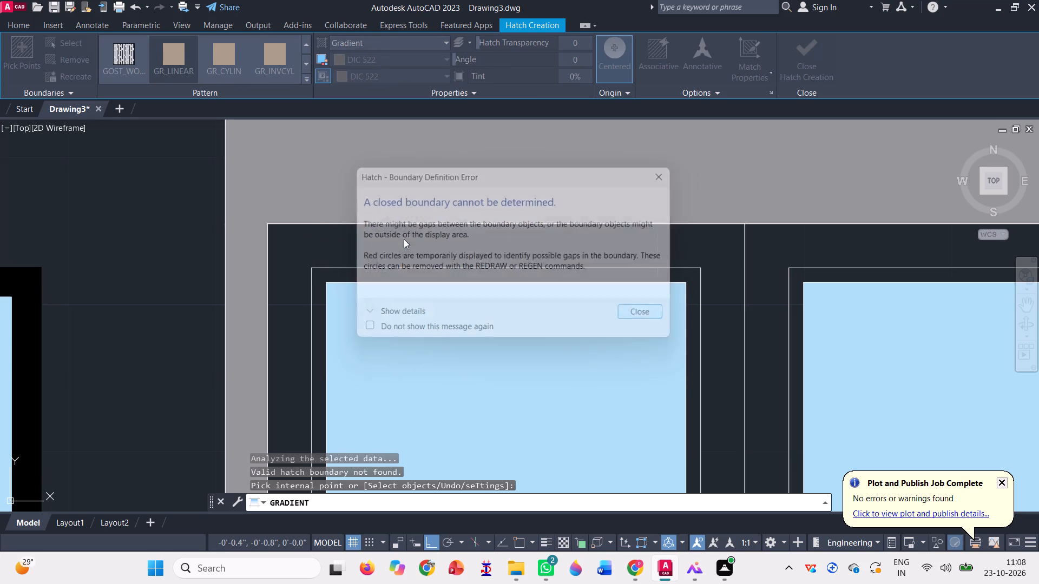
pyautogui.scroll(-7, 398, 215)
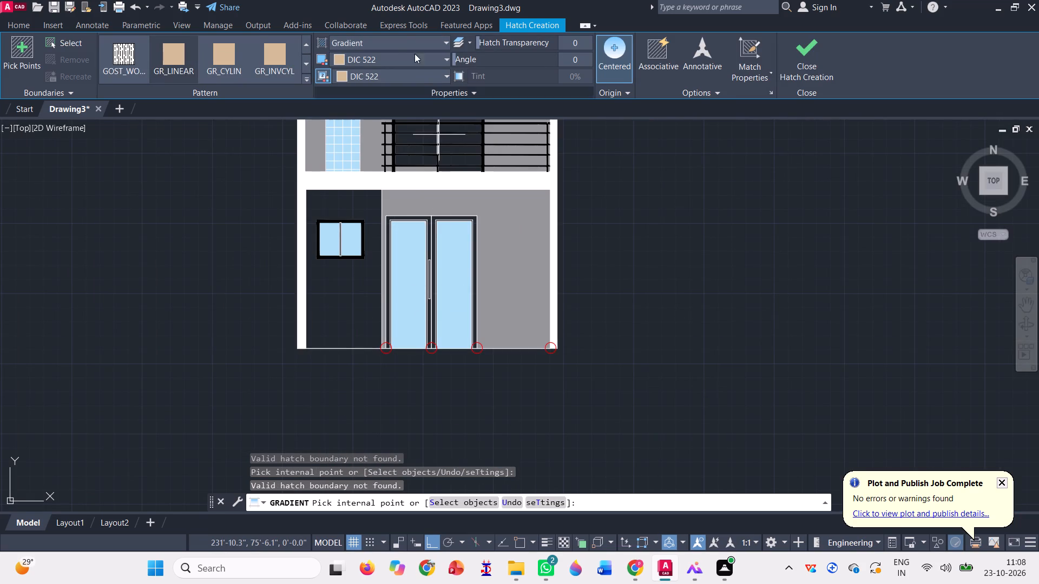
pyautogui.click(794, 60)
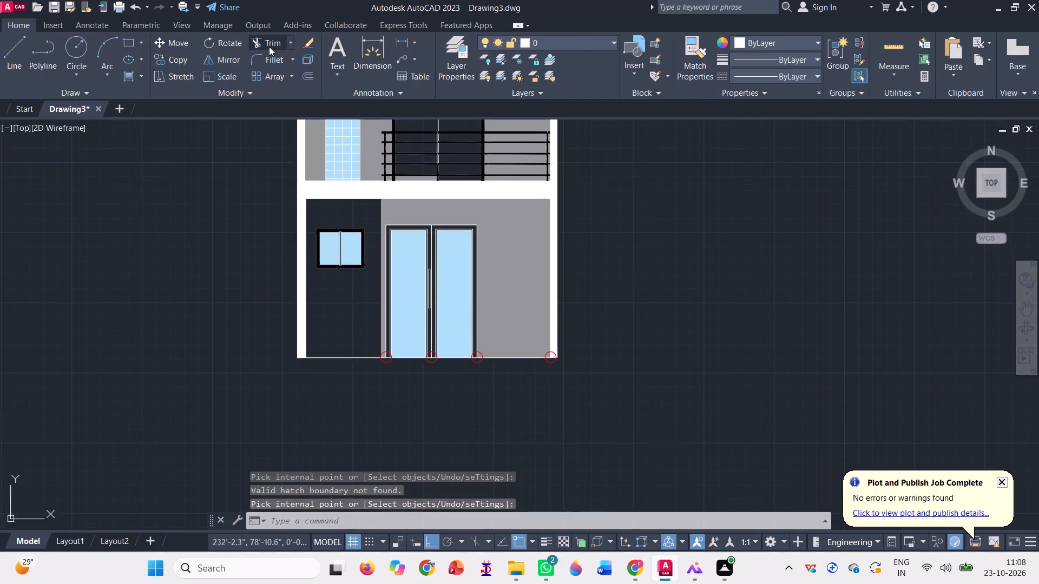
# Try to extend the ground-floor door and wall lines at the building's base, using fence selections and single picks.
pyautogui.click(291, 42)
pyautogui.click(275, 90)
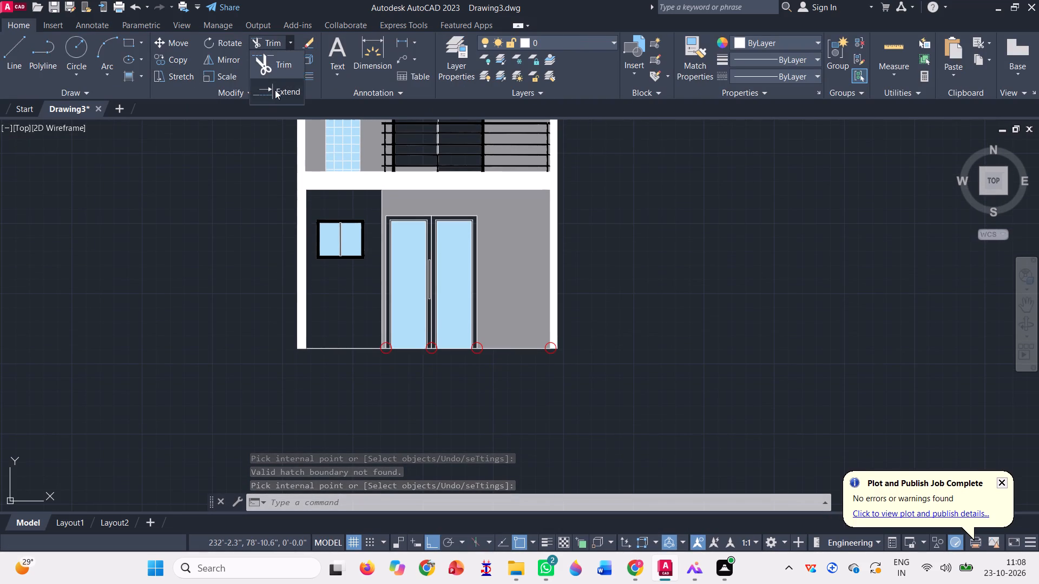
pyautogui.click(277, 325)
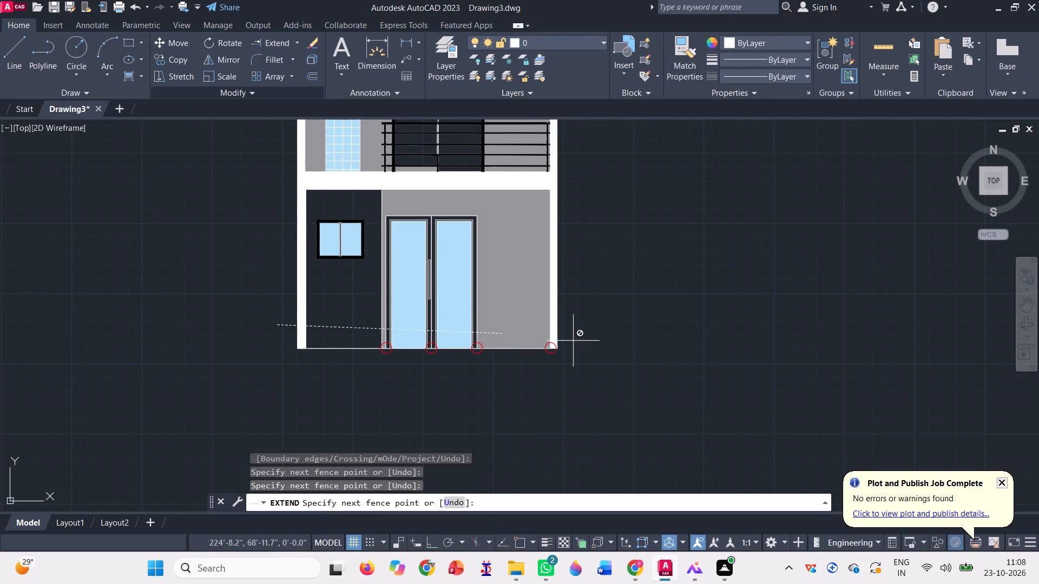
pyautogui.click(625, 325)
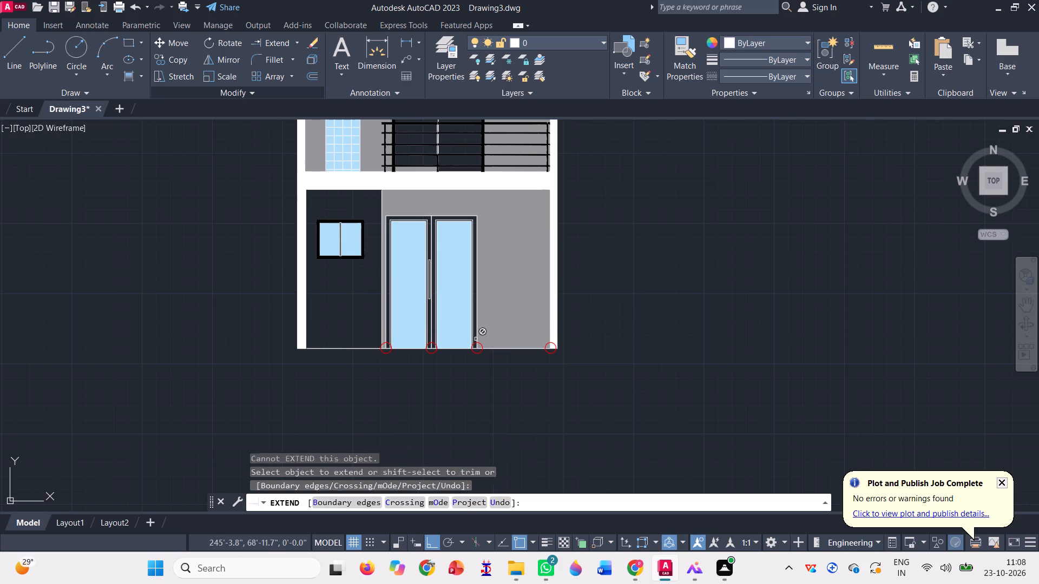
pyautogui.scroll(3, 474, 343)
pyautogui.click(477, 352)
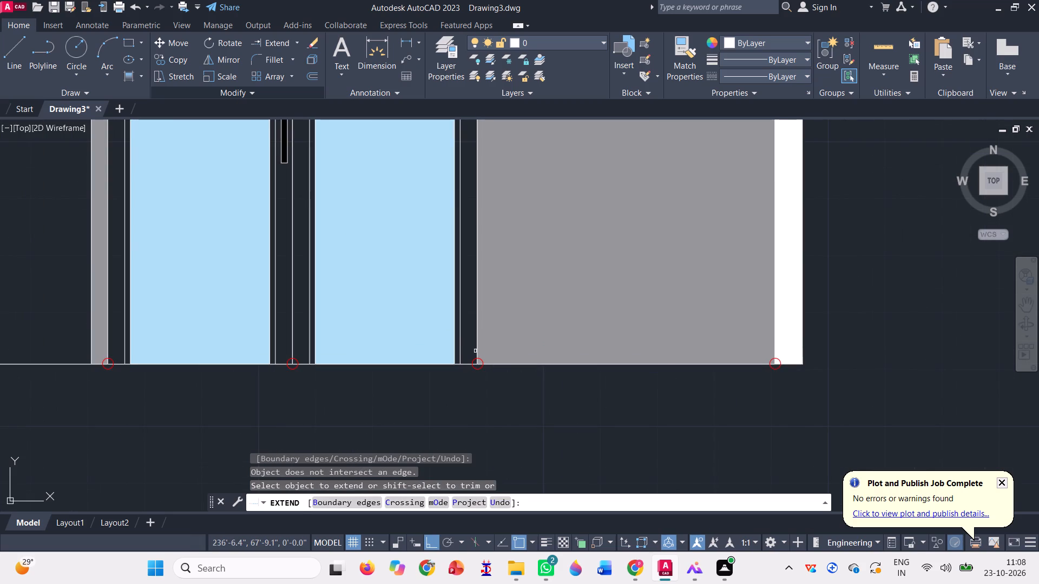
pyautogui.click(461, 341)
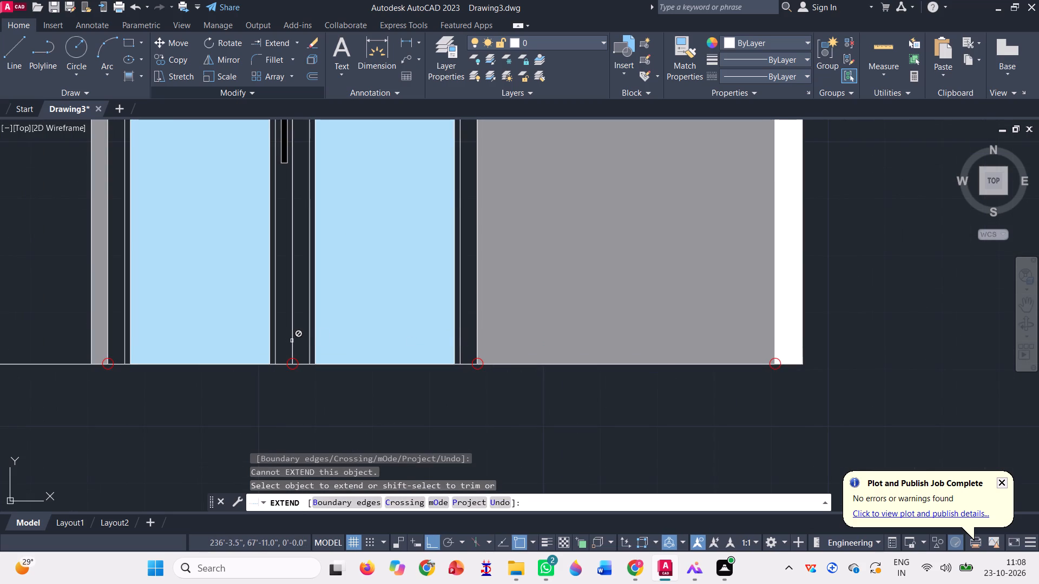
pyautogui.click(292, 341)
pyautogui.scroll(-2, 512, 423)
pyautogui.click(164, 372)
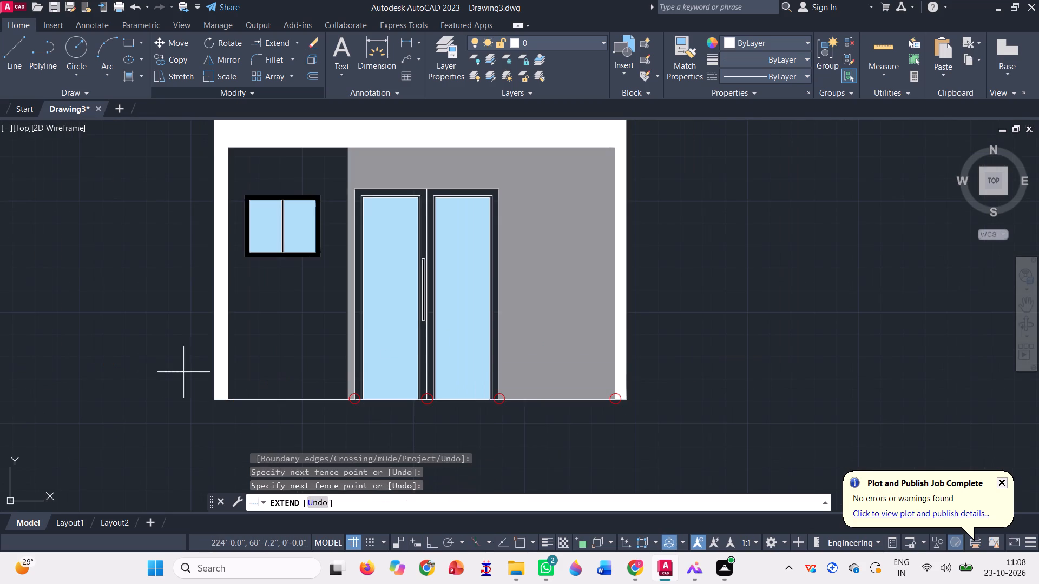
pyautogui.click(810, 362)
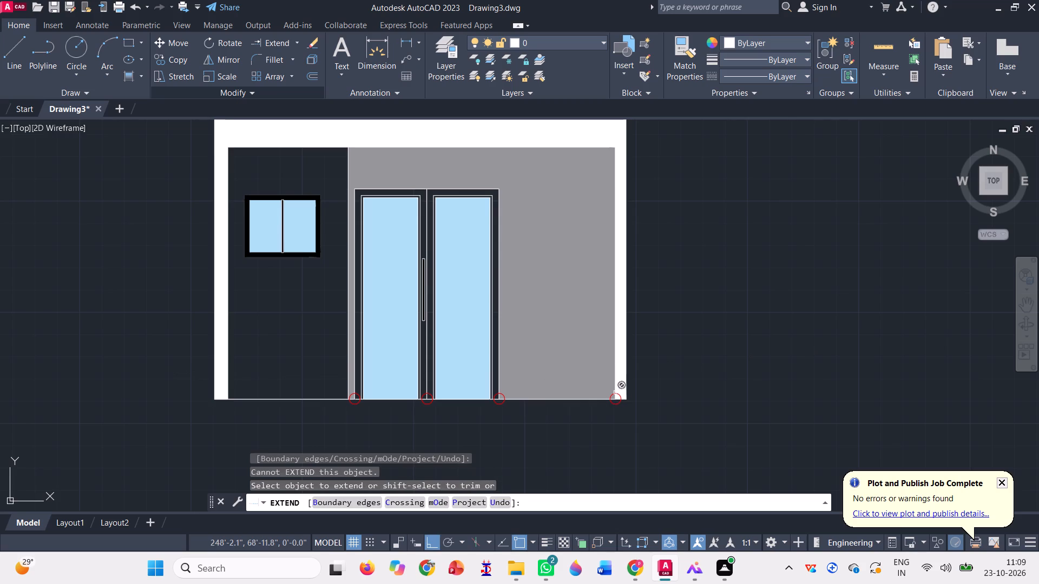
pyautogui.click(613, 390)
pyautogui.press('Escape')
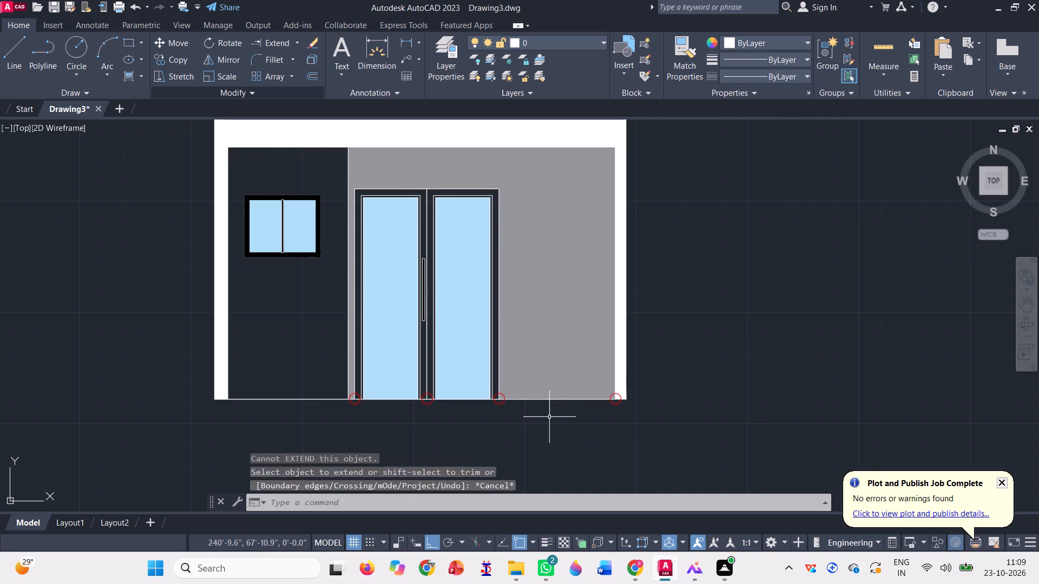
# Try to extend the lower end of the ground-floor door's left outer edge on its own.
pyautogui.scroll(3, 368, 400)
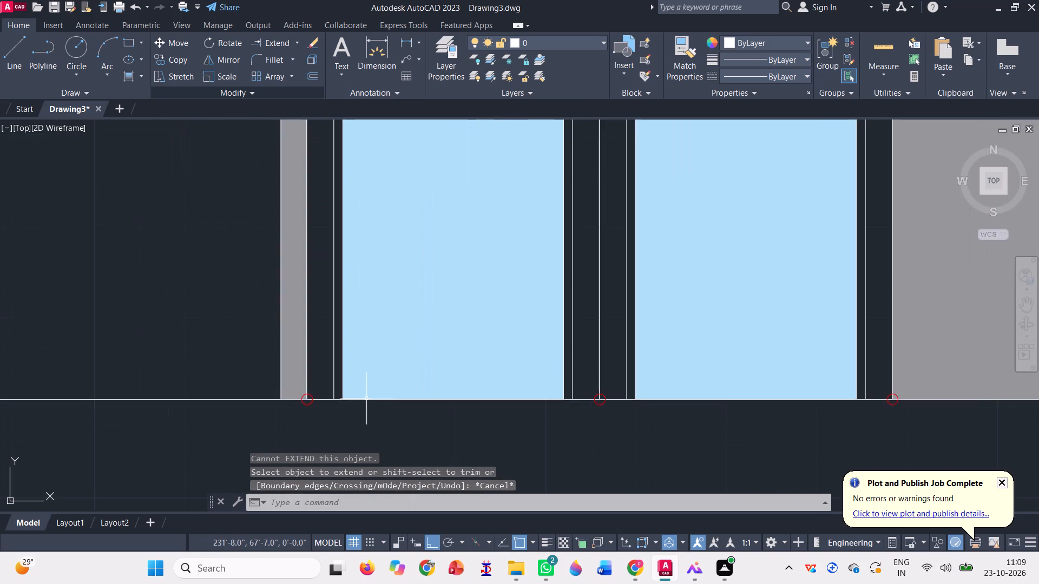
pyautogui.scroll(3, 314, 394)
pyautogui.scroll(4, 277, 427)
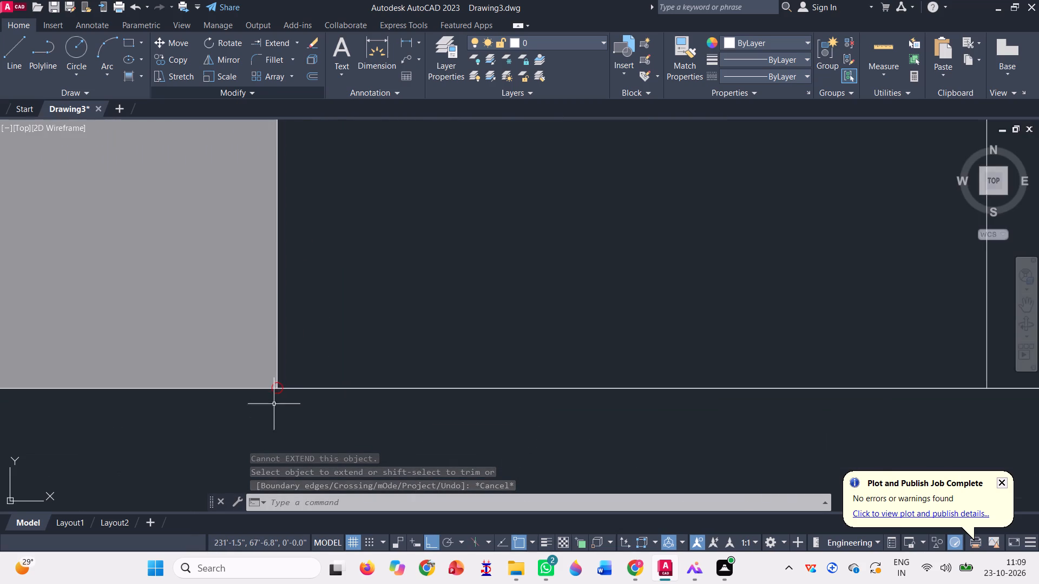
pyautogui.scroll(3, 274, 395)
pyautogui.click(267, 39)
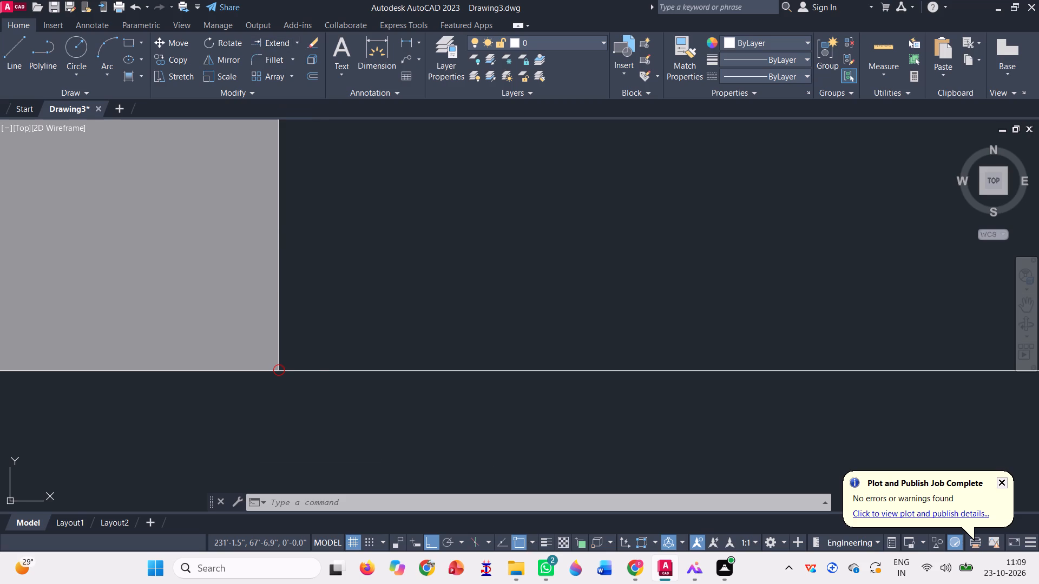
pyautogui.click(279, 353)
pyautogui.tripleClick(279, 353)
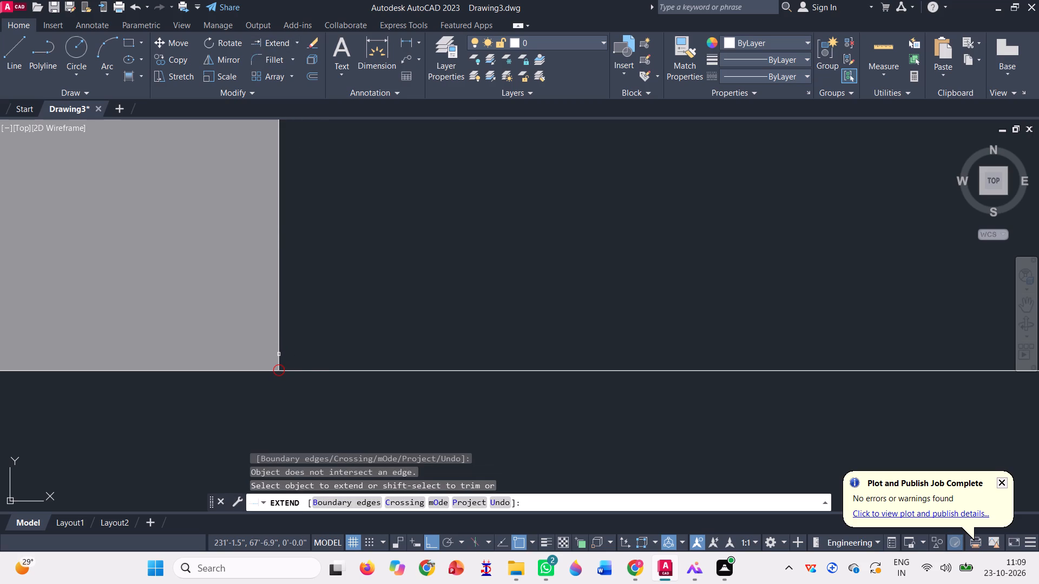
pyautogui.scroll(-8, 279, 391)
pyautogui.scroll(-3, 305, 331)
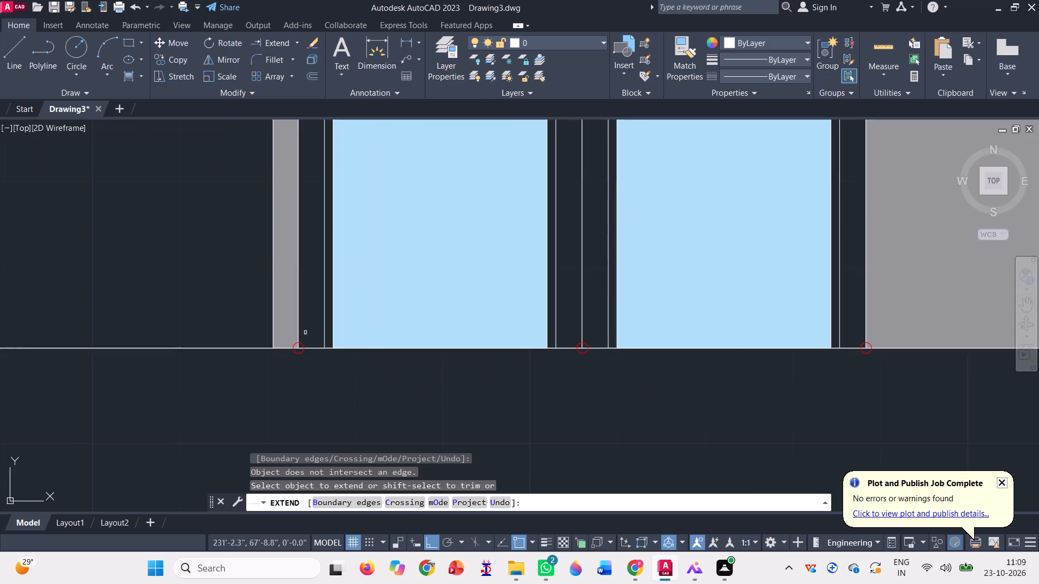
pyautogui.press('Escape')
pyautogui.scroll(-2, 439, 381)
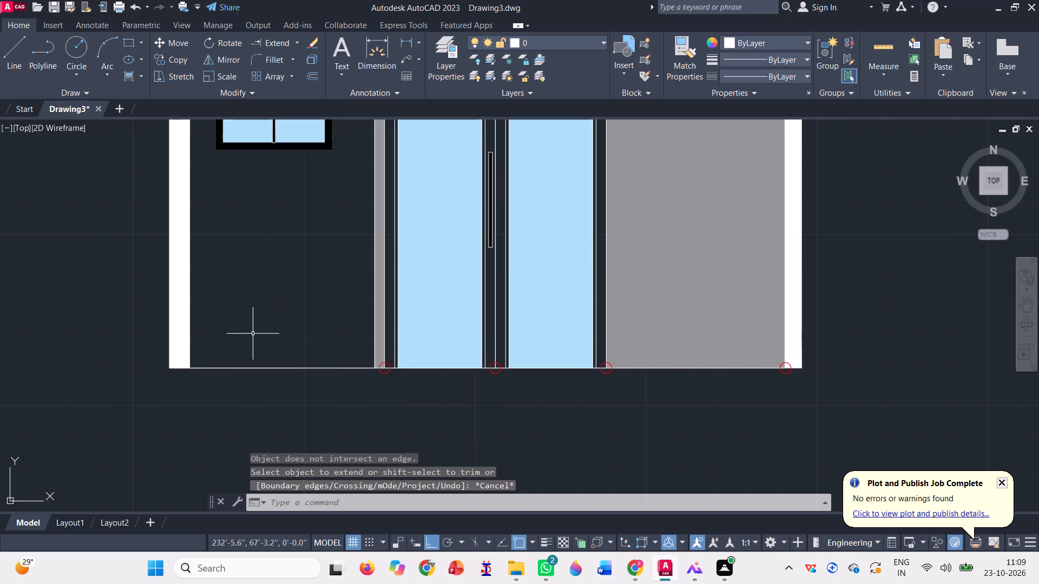
# Draw a horizontal line a short distance below the building's base, running past both outer walls.
pyautogui.press('l')
pyautogui.press('Return')
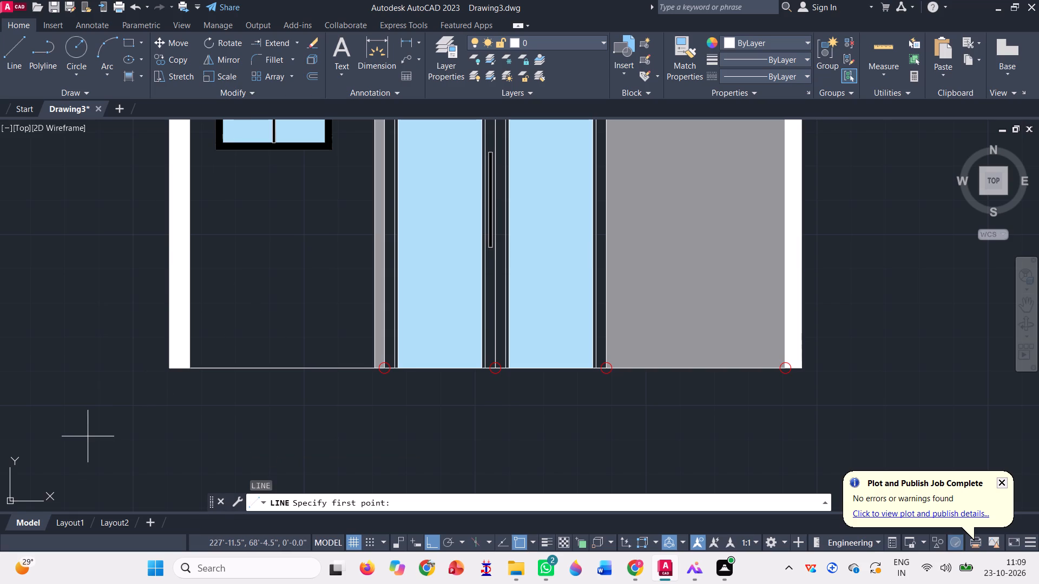
pyautogui.click(113, 419)
pyautogui.click(912, 402)
pyautogui.press('space')
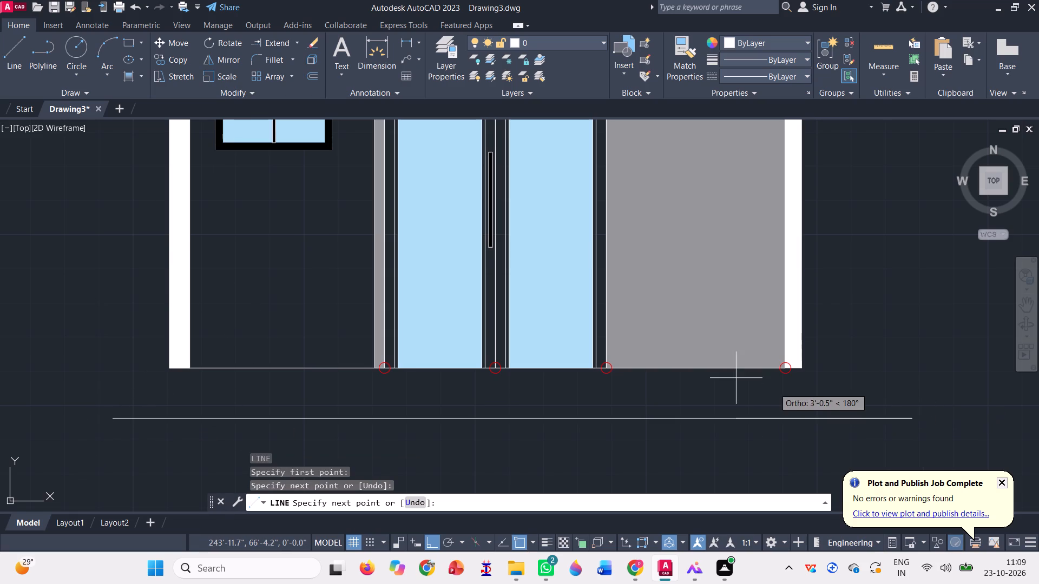
# Extend the double door's left outer edge, centre line and right outer edge down to the horizontal line below the base.
pyautogui.click(275, 42)
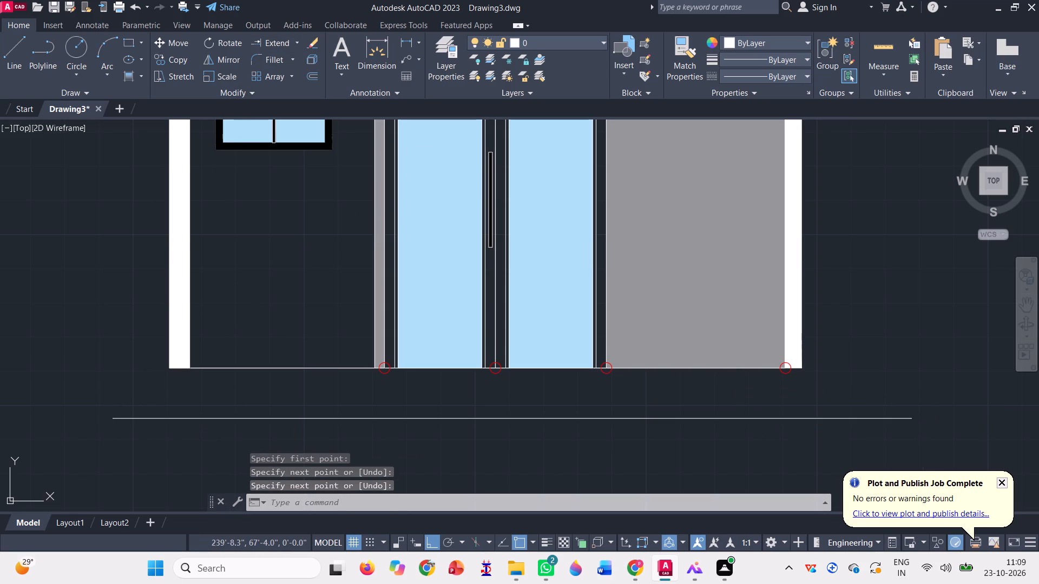
pyautogui.scroll(3, 389, 363)
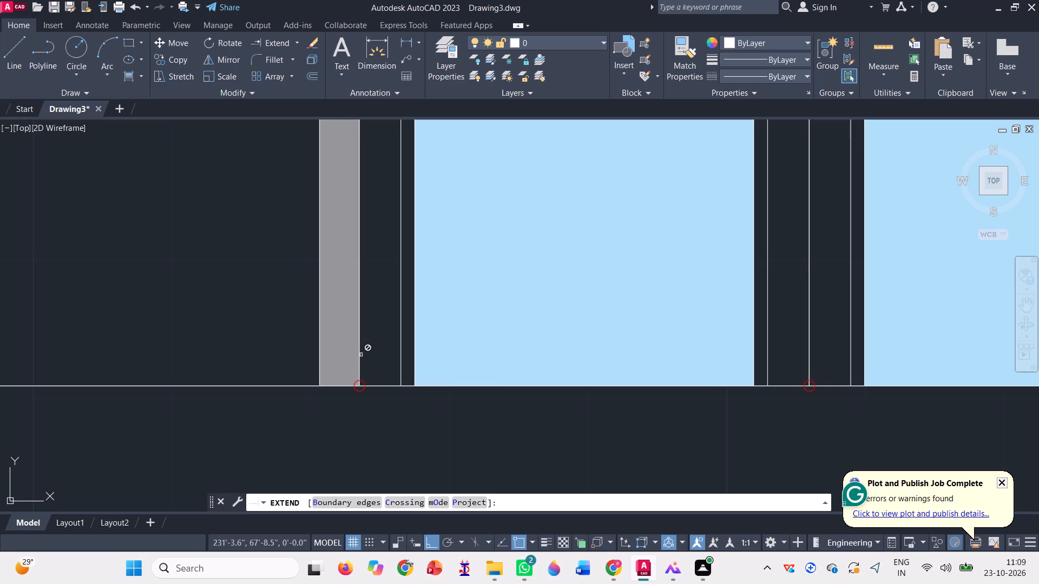
pyautogui.click(361, 354)
pyautogui.click(358, 353)
pyautogui.scroll(-2, 358, 353)
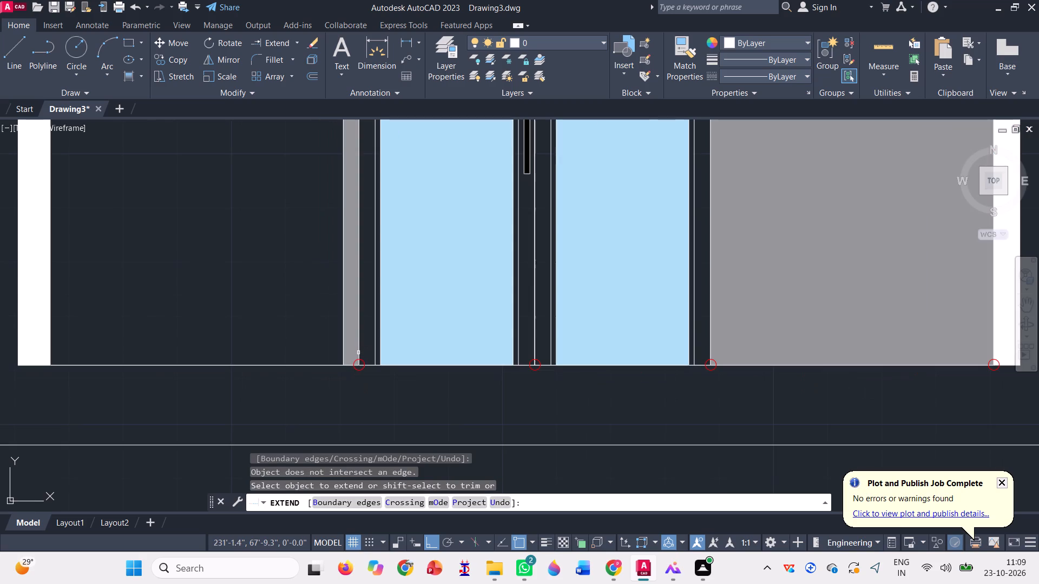
pyautogui.click(359, 353)
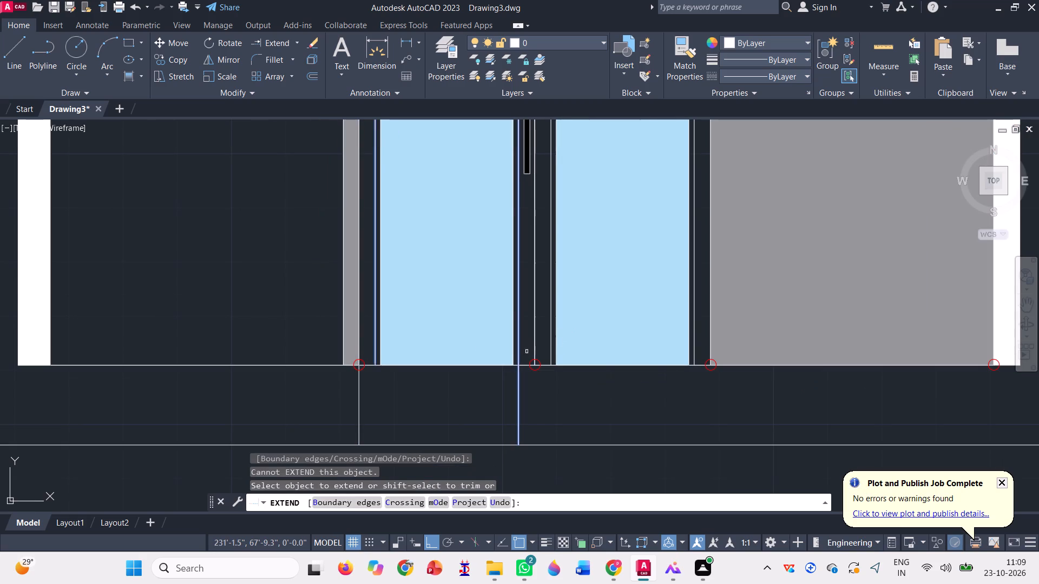
pyautogui.click(536, 353)
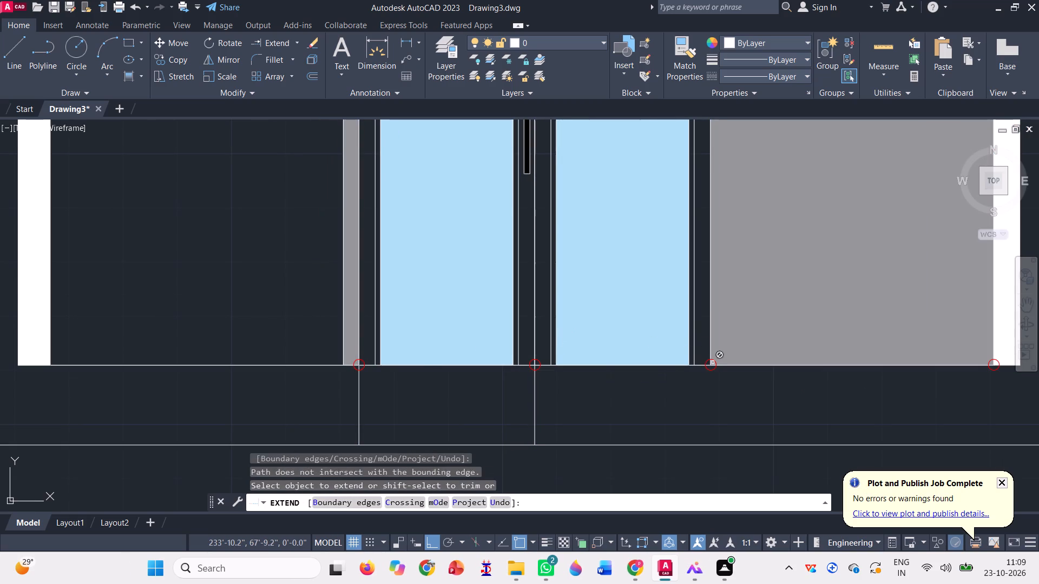
pyautogui.click(709, 356)
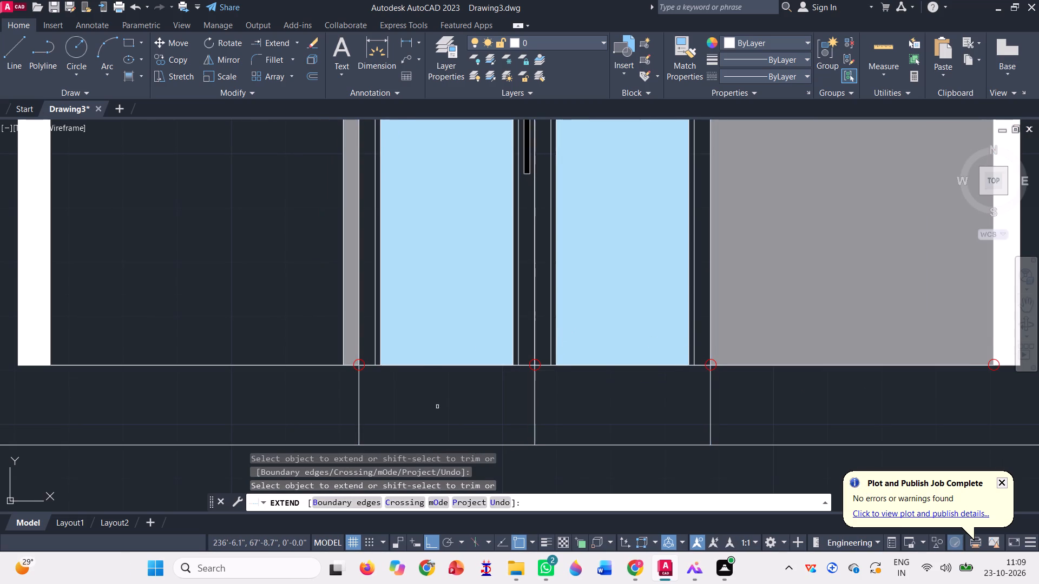
pyautogui.scroll(-2, 438, 407)
pyautogui.press('Escape')
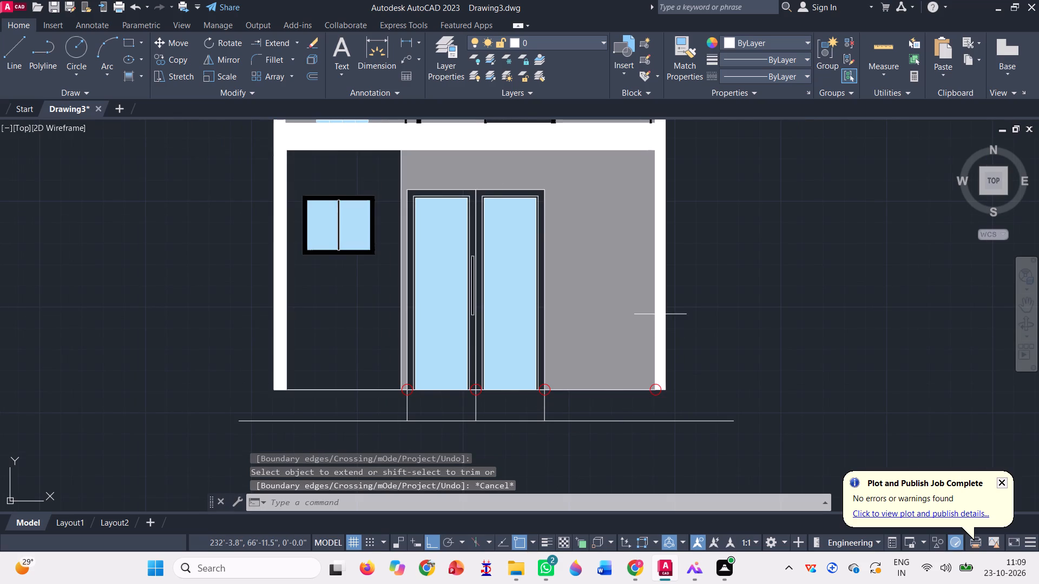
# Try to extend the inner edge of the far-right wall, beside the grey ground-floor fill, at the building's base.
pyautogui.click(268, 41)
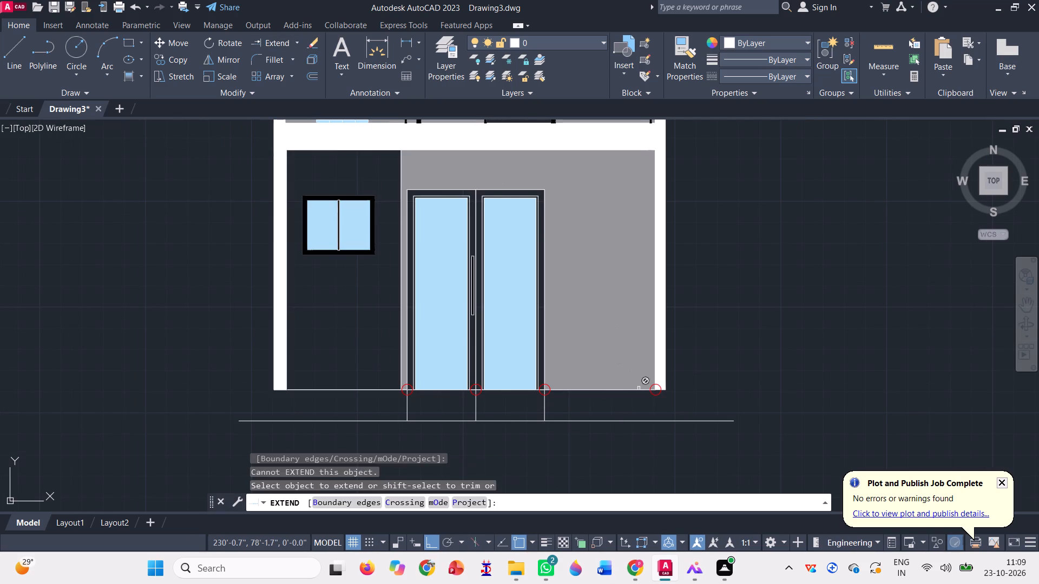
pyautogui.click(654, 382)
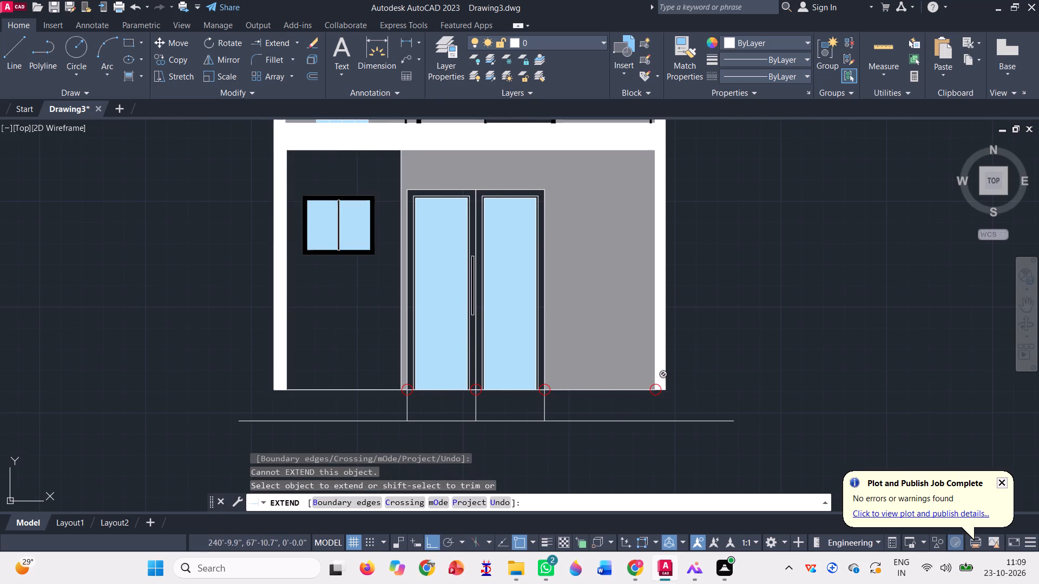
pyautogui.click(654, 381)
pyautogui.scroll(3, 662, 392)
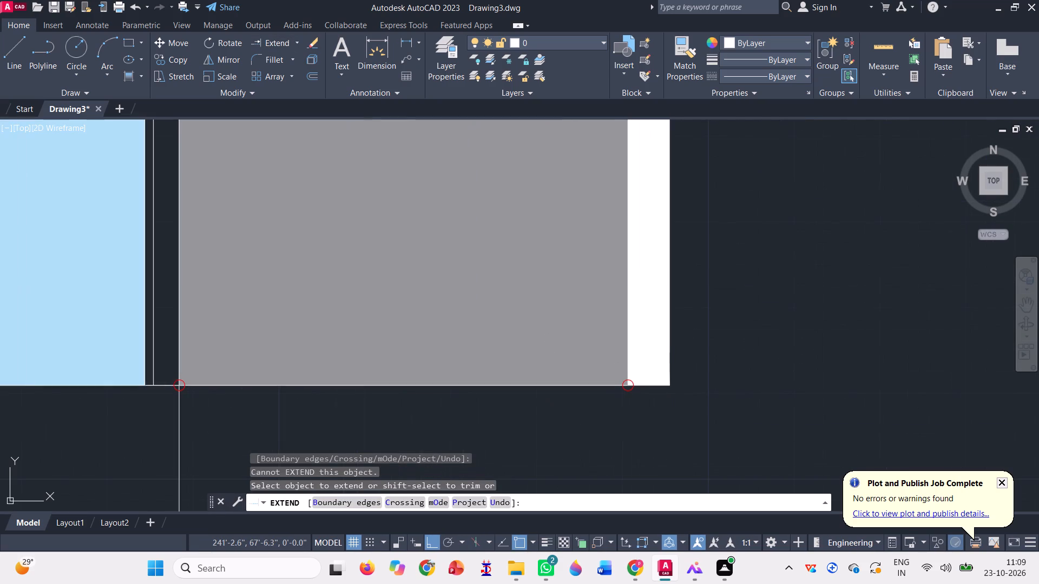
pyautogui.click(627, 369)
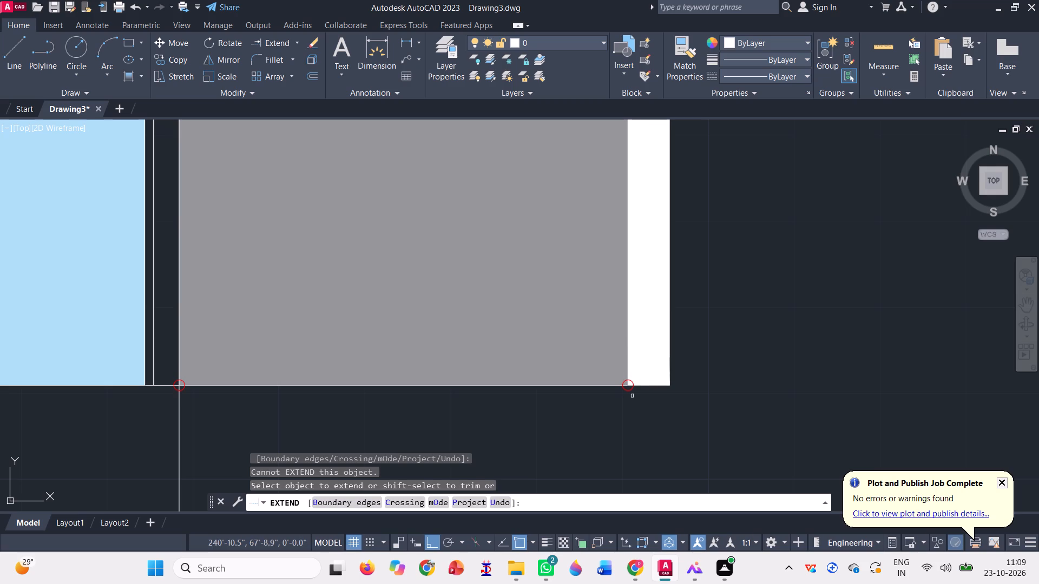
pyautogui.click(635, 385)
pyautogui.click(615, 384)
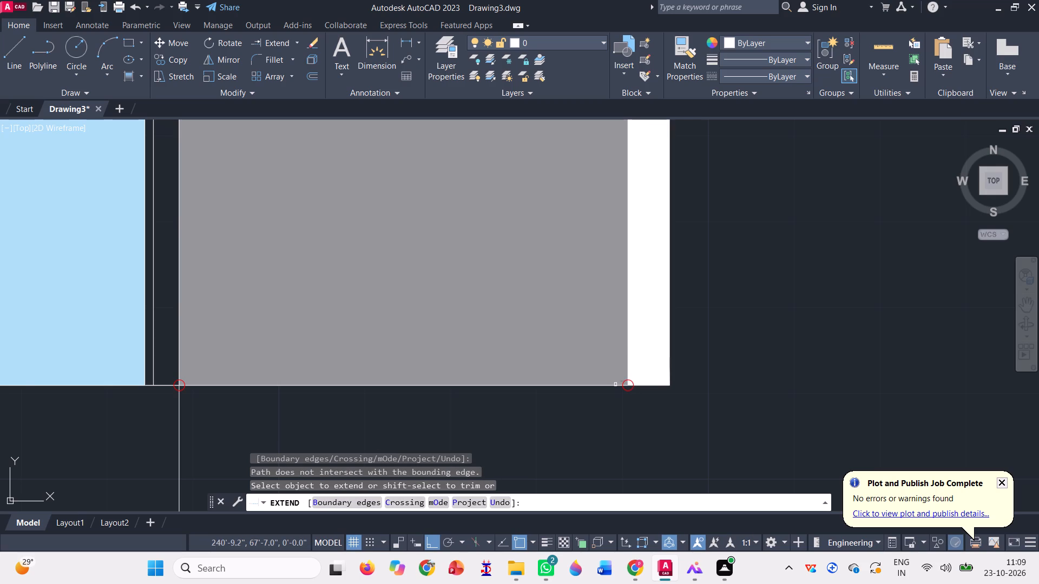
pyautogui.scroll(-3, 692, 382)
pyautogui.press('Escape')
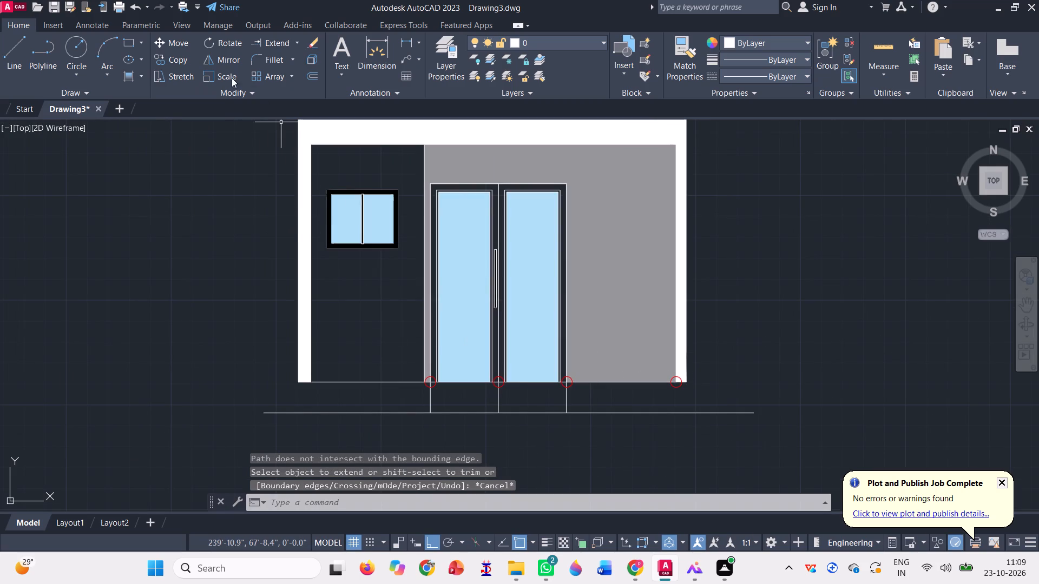
# Fill the frames of both ground-floor door leaves with the DIC 522 gradient.
pyautogui.click(130, 74)
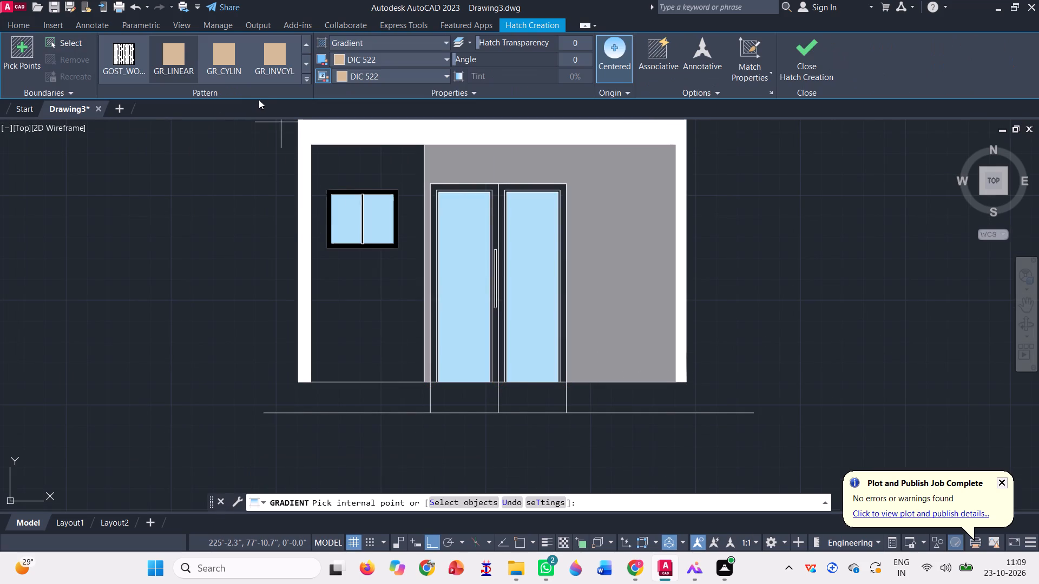
pyautogui.scroll(2, 435, 185)
pyautogui.click(430, 197)
pyautogui.scroll(-2, 430, 197)
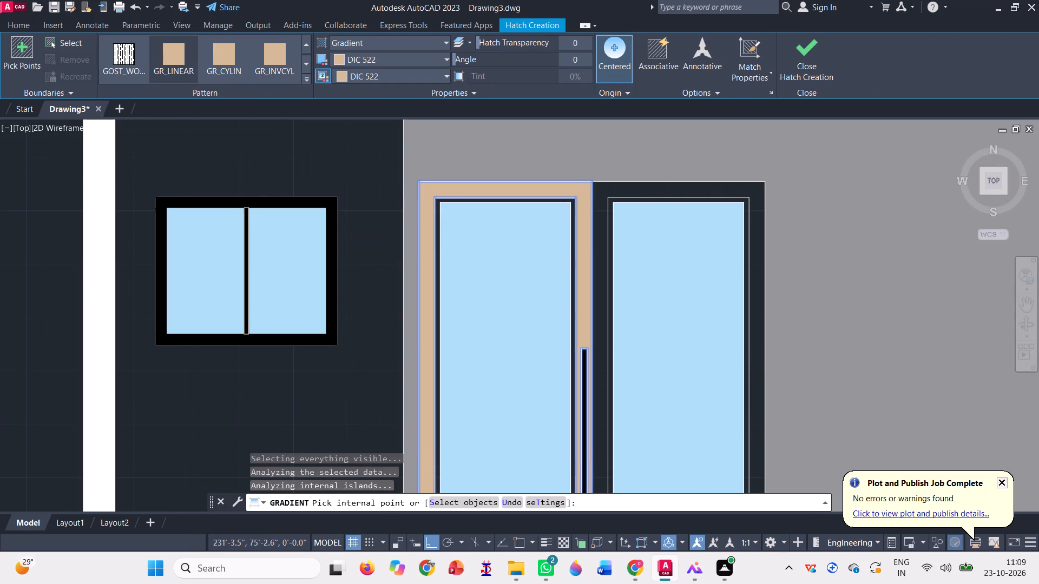
pyautogui.click(538, 194)
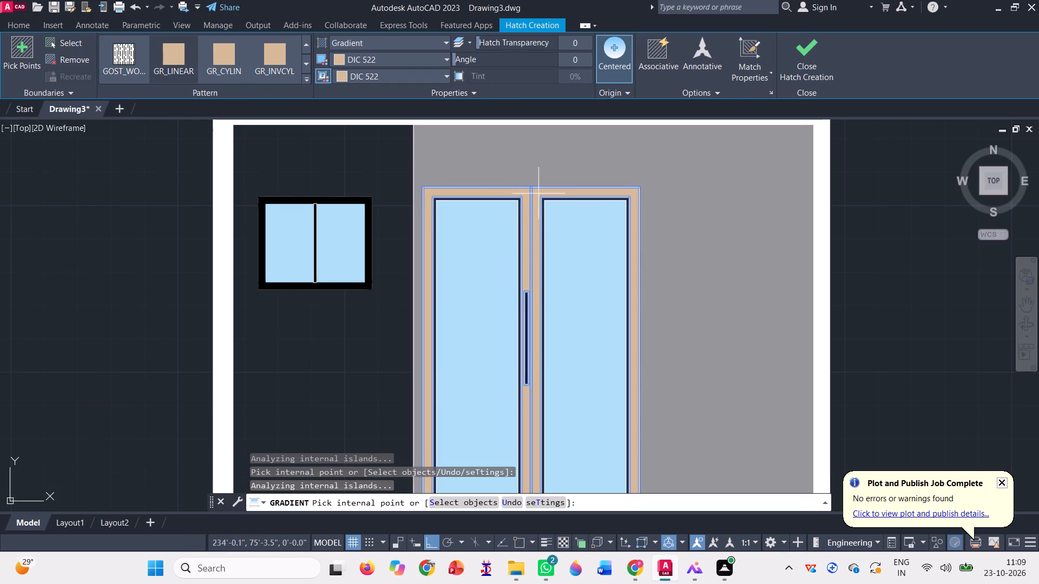
pyautogui.scroll(3, 544, 203)
pyautogui.scroll(-2, 544, 203)
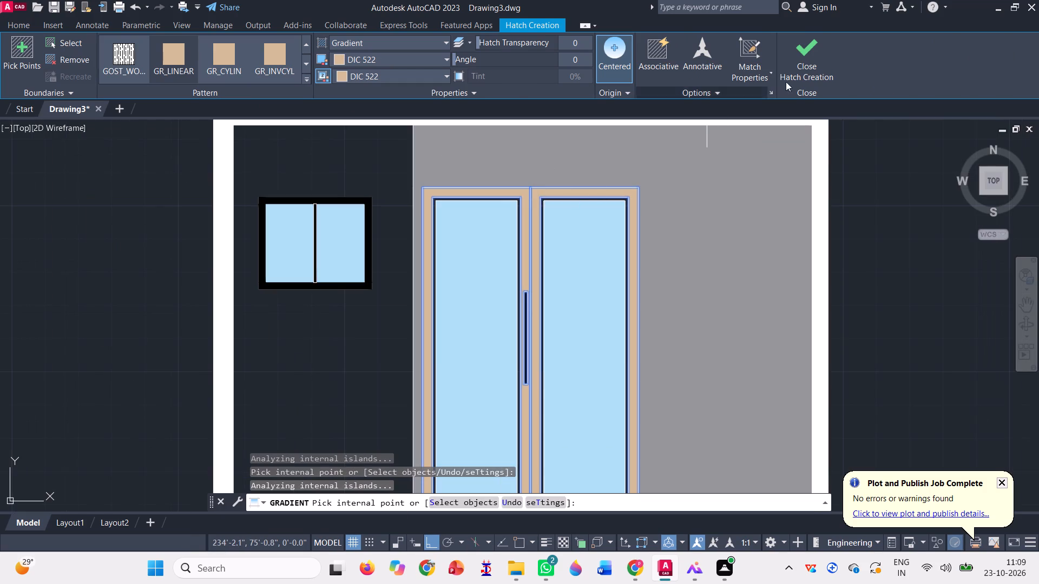
pyautogui.click(805, 57)
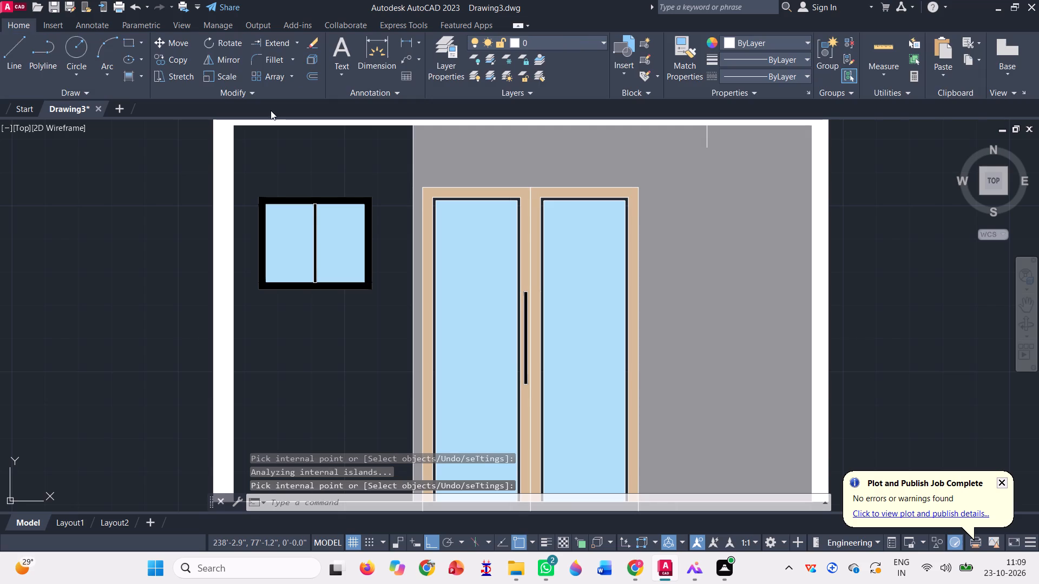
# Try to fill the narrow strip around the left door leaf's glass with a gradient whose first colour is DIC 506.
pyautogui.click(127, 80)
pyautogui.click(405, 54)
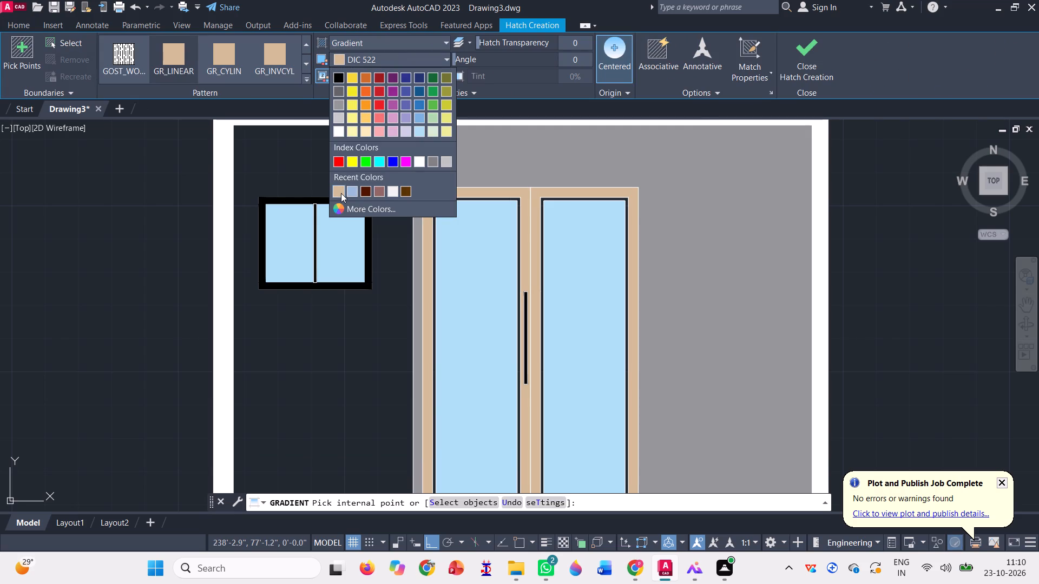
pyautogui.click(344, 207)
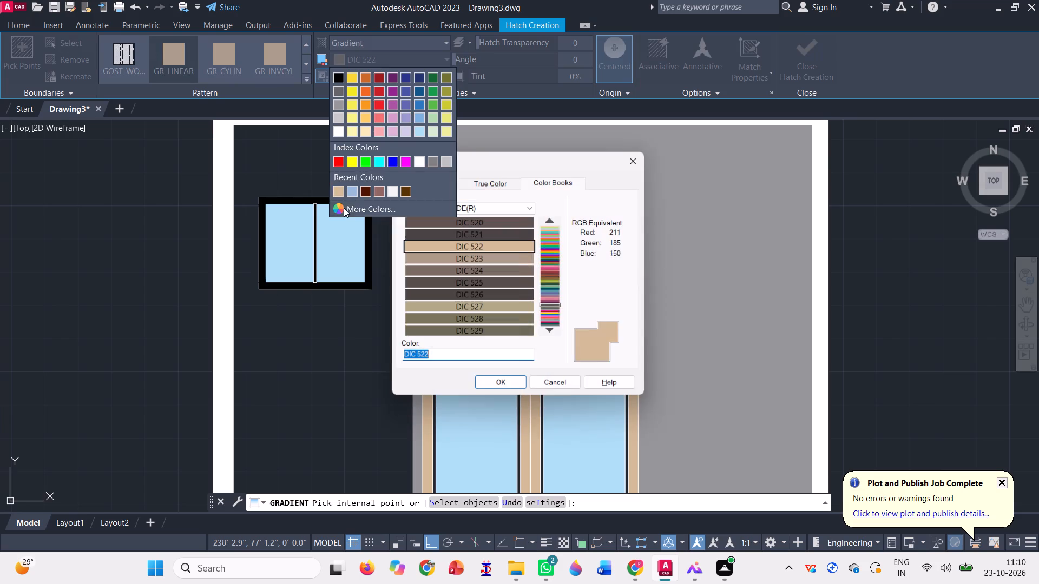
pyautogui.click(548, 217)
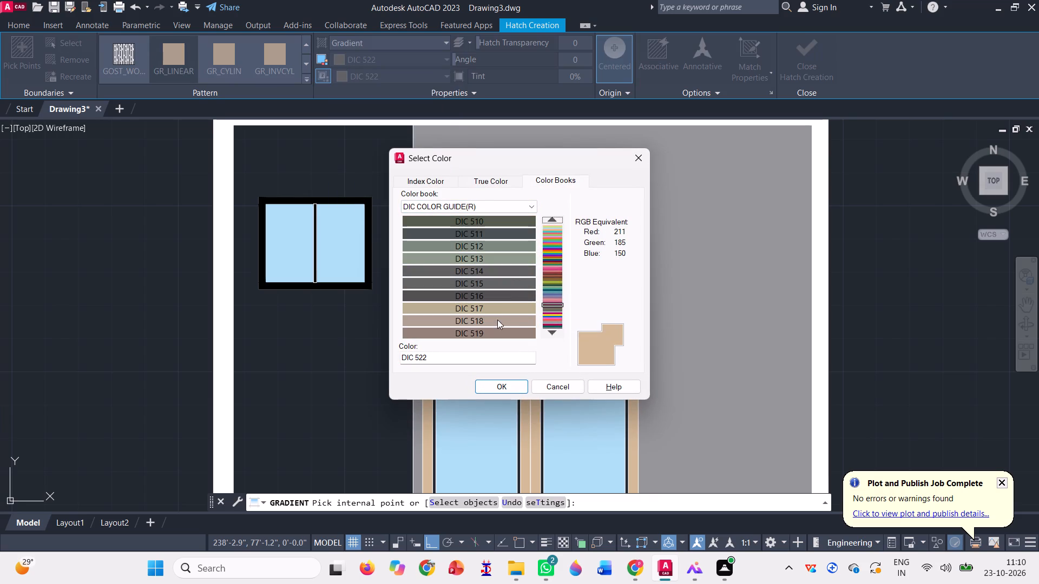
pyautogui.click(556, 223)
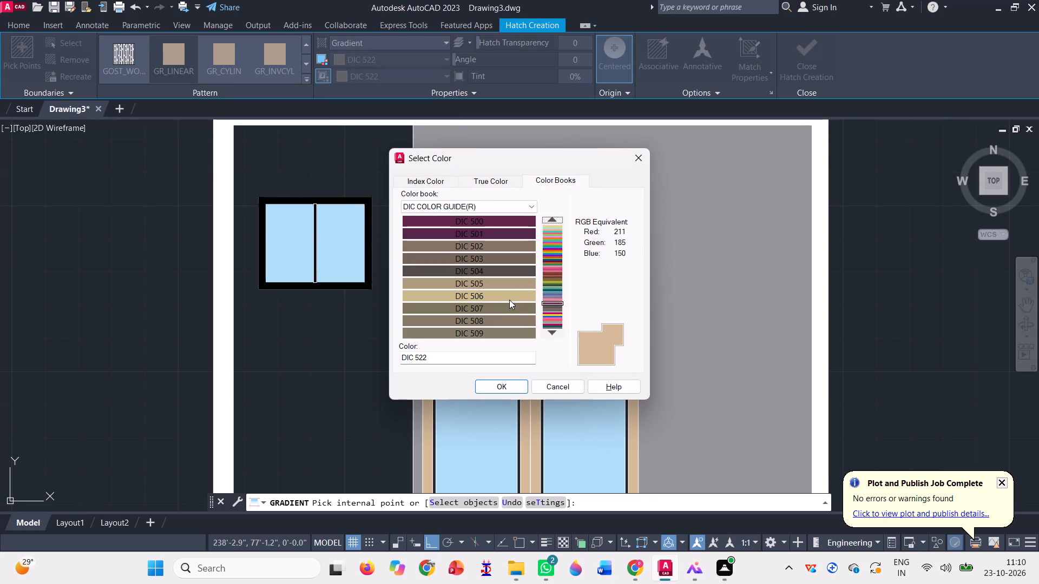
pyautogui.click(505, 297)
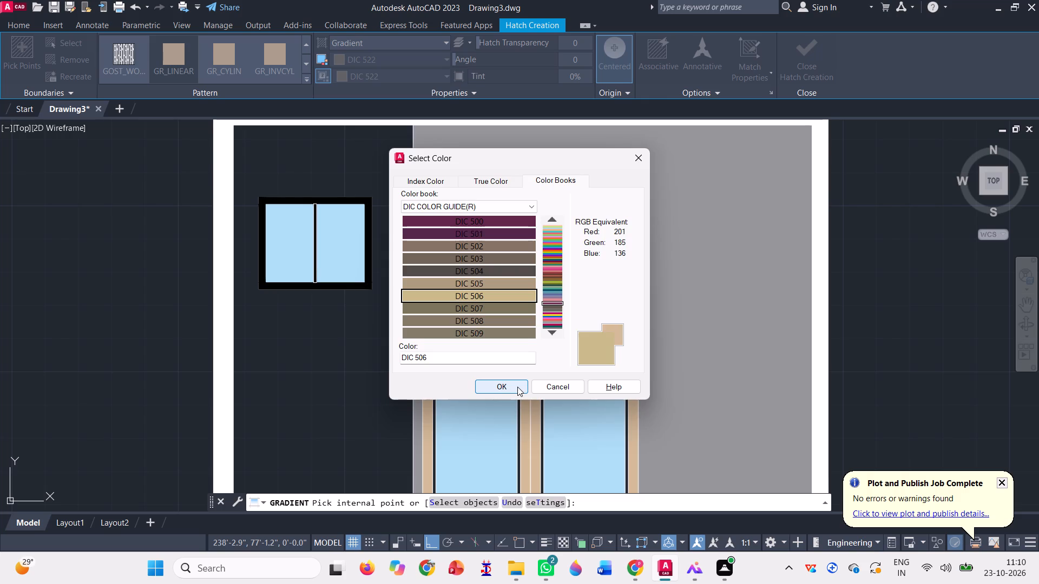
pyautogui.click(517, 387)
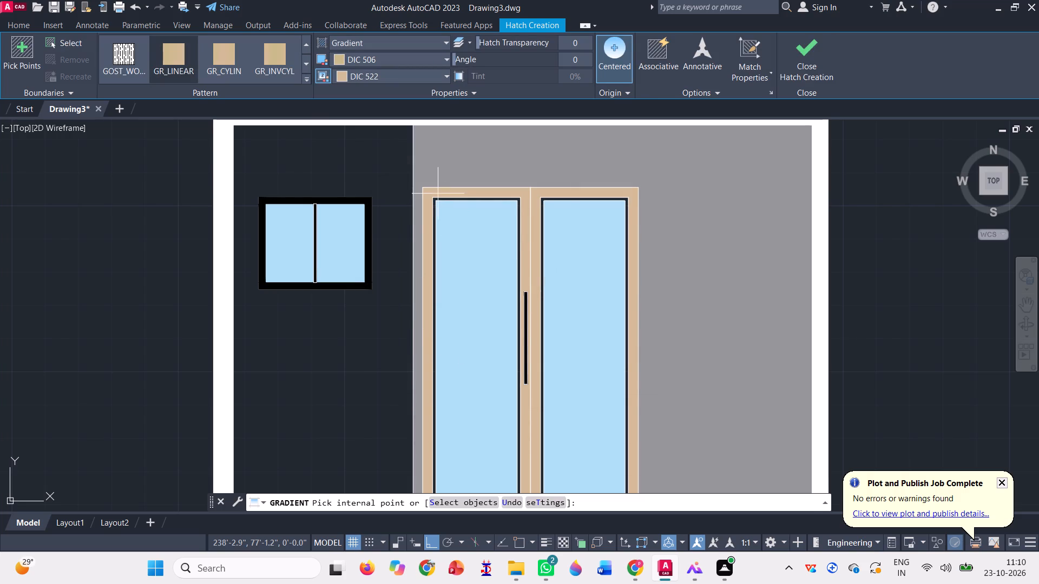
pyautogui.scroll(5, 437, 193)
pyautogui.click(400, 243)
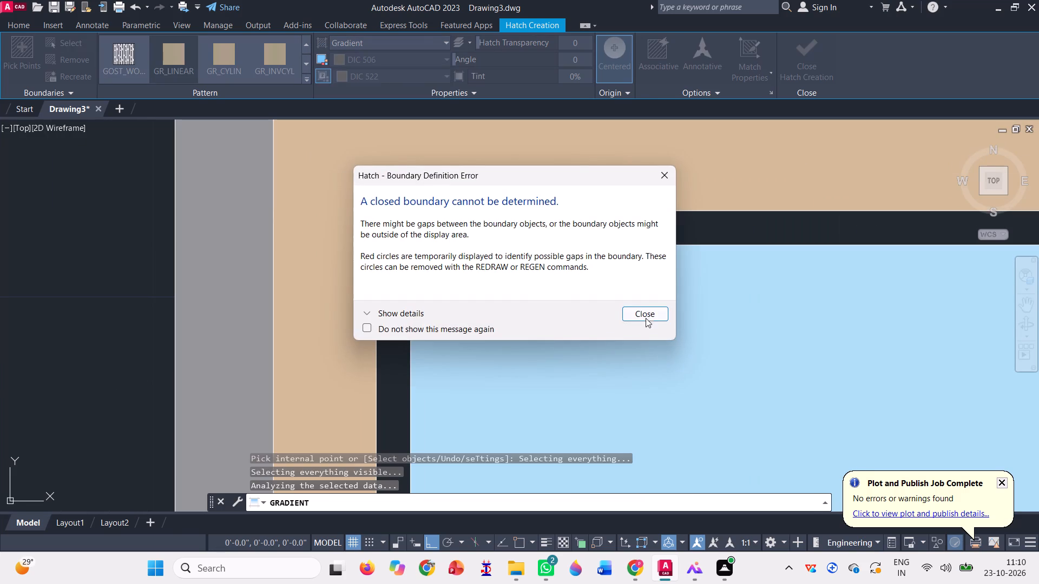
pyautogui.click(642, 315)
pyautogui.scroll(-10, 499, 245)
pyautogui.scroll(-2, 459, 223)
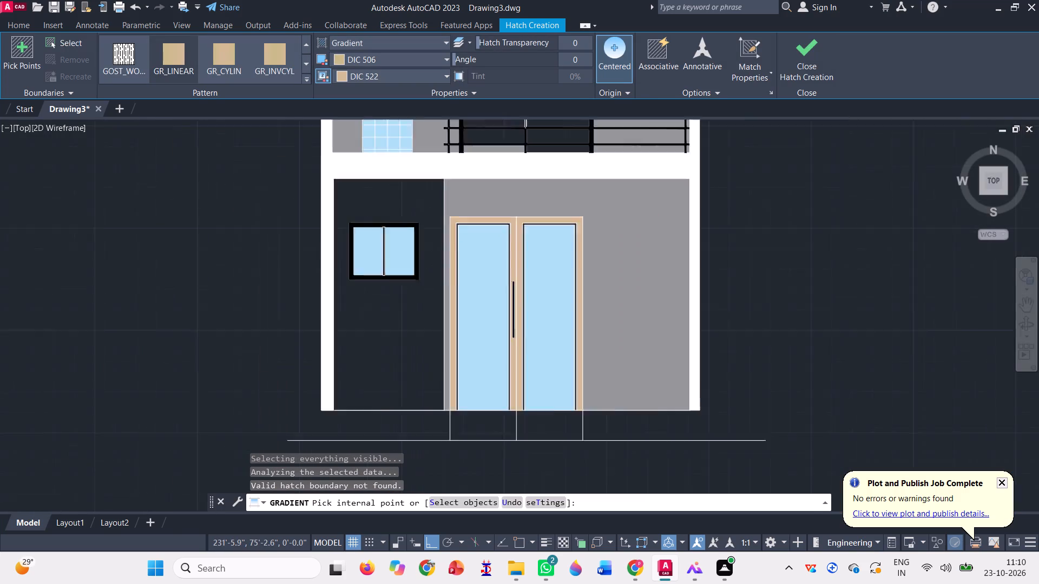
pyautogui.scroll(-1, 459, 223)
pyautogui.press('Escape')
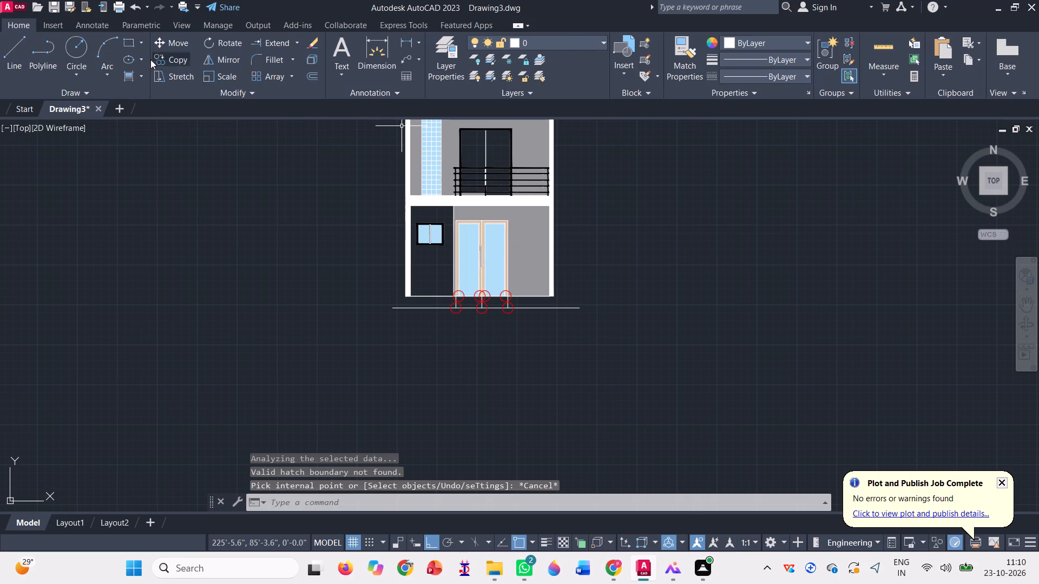
# Extend the inner frame edges and glass edges of both door leaves down to the horizontal line below the base.
pyautogui.click(283, 41)
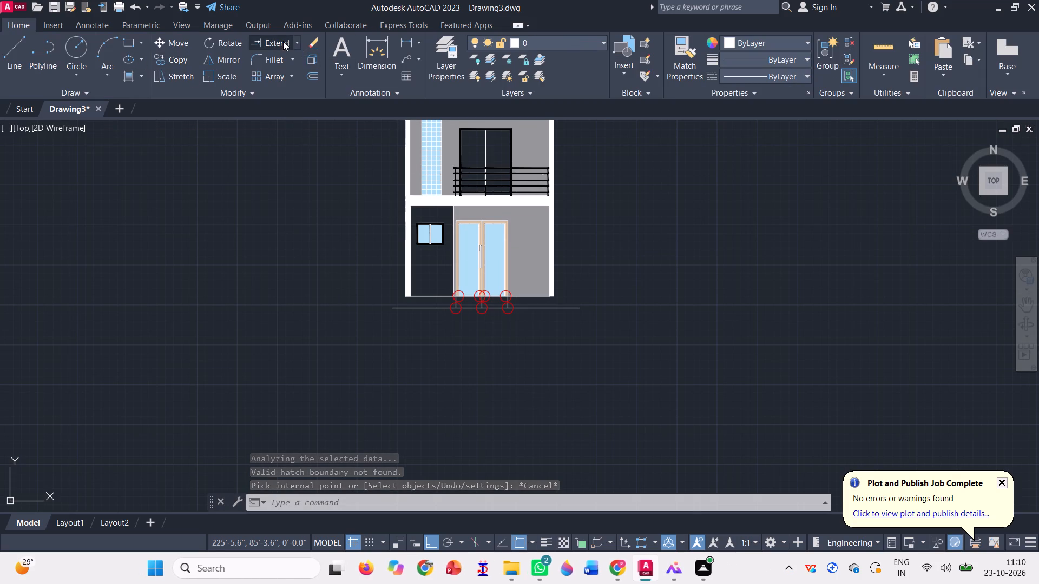
pyautogui.scroll(5, 458, 289)
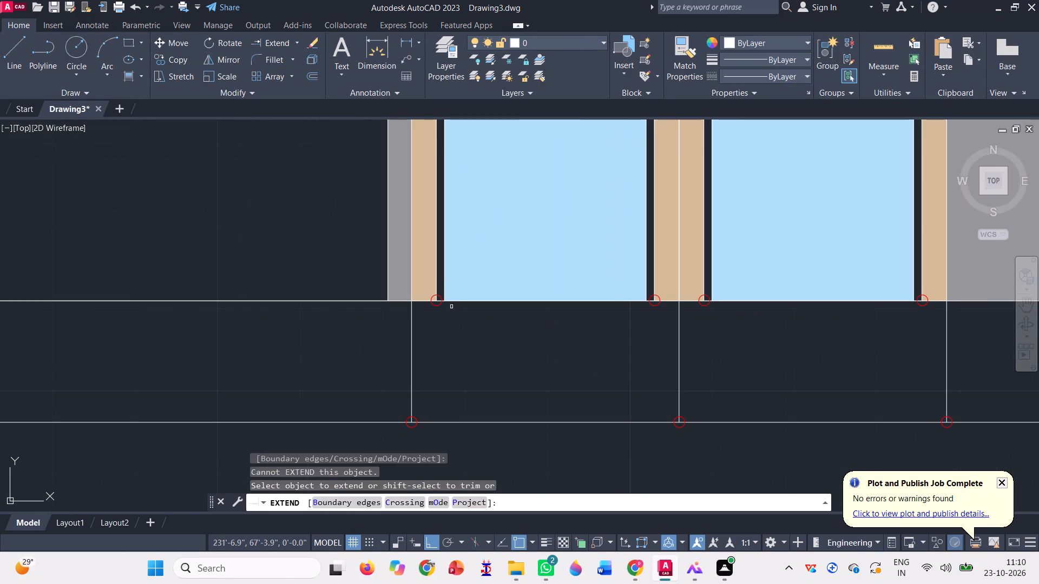
pyautogui.click(435, 286)
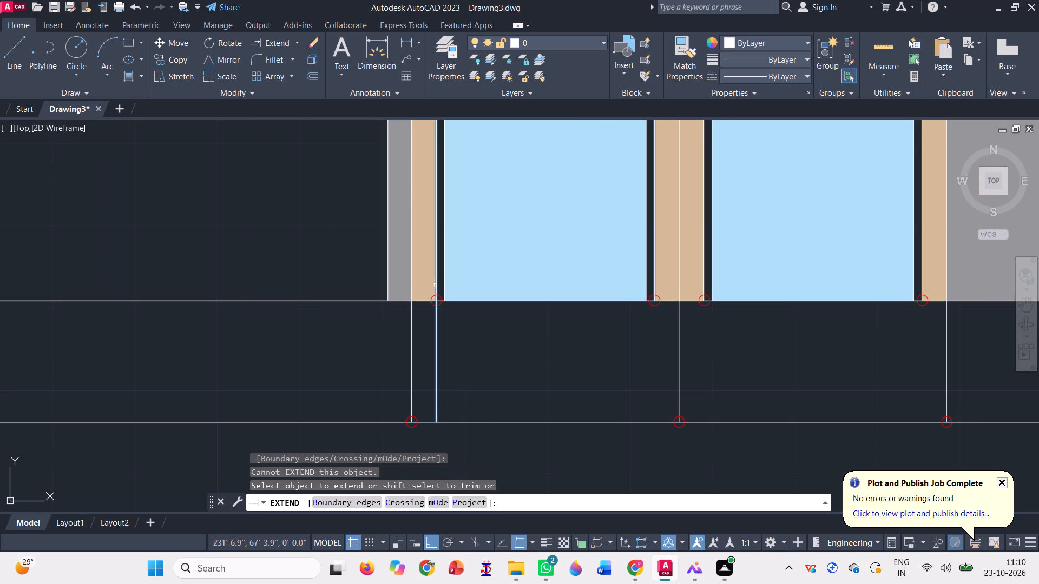
pyautogui.click(444, 293)
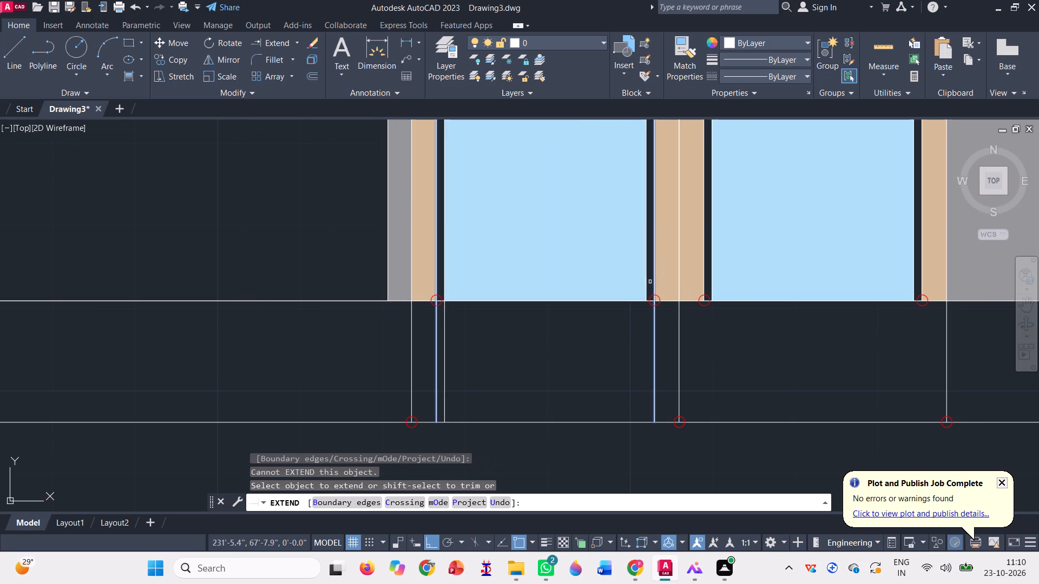
pyautogui.click(654, 283)
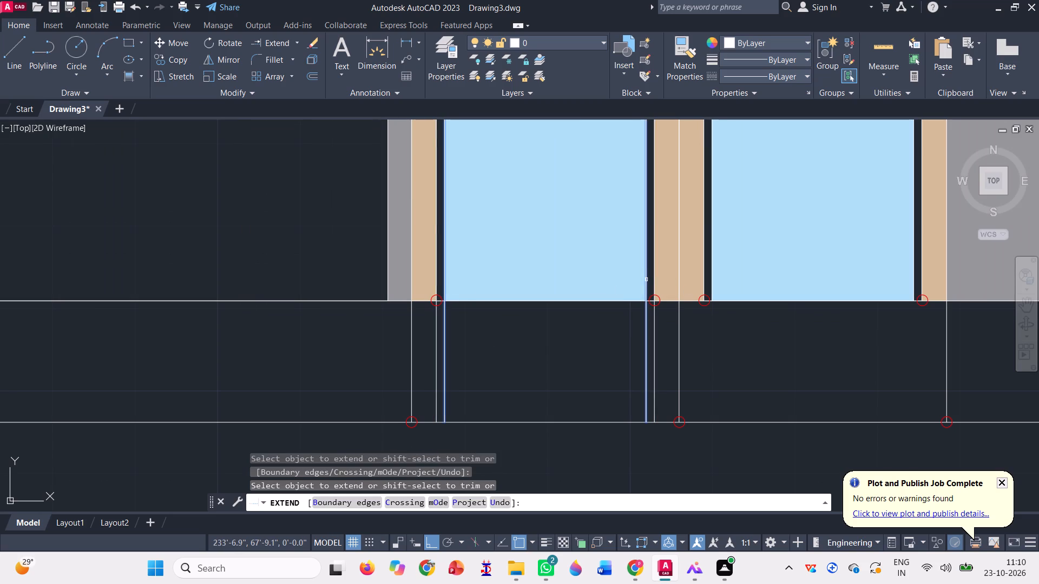
pyautogui.click(646, 278)
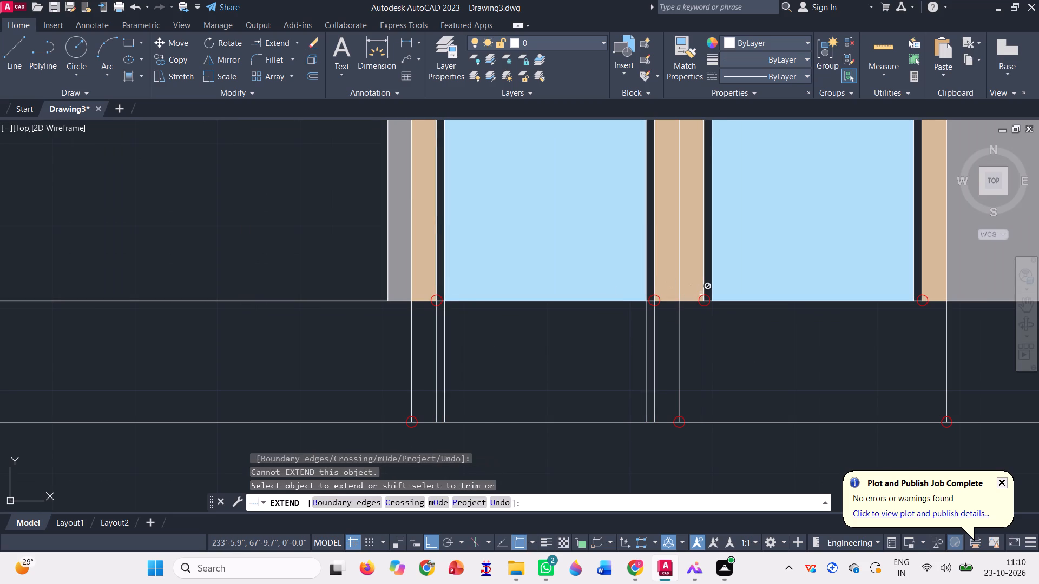
pyautogui.click(702, 290)
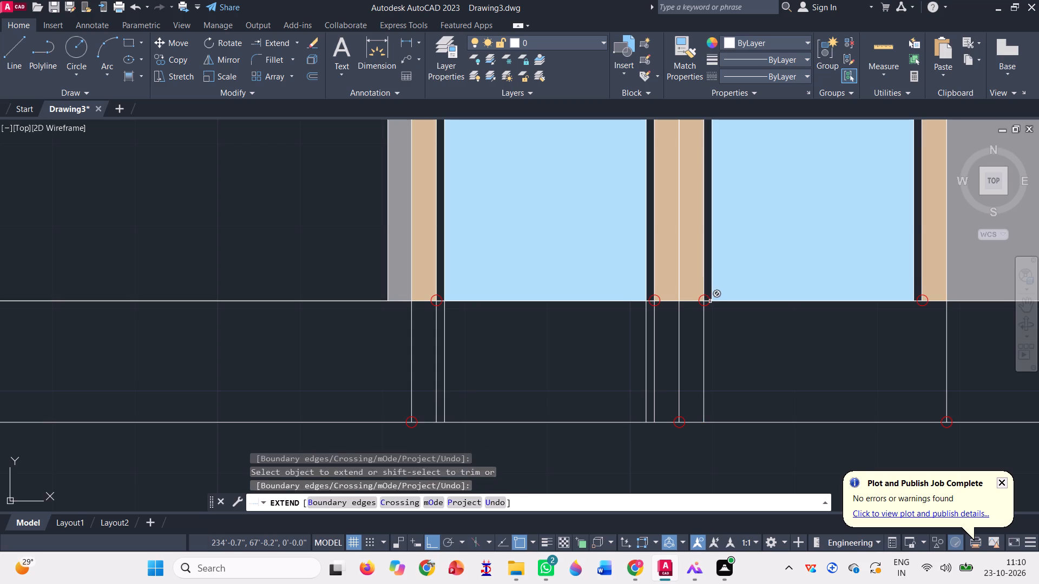
pyautogui.click(712, 292)
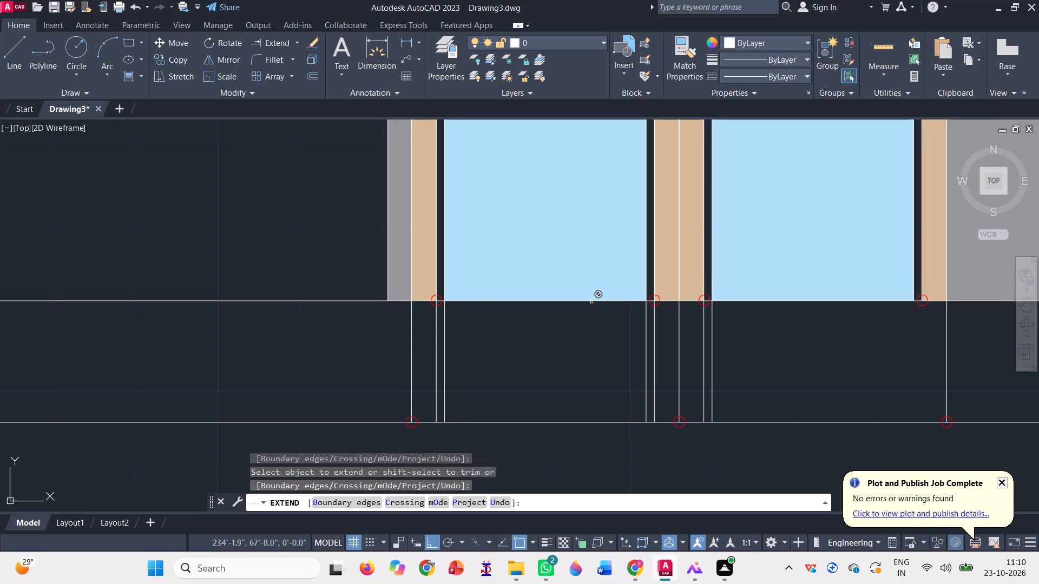
pyautogui.scroll(-1, 588, 299)
pyautogui.scroll(2, 794, 307)
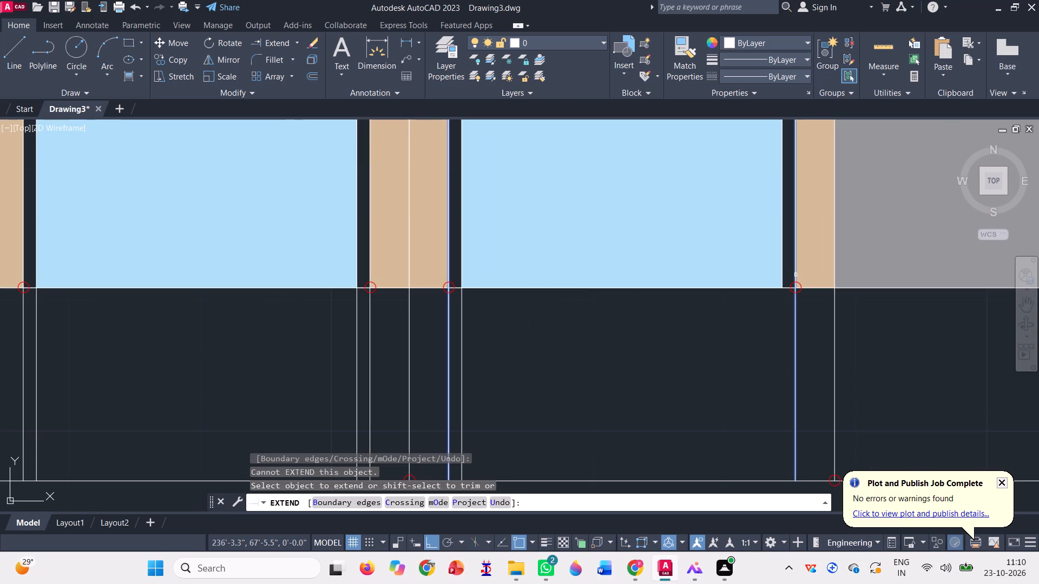
pyautogui.click(795, 274)
pyautogui.click(782, 266)
pyautogui.scroll(-2, 607, 311)
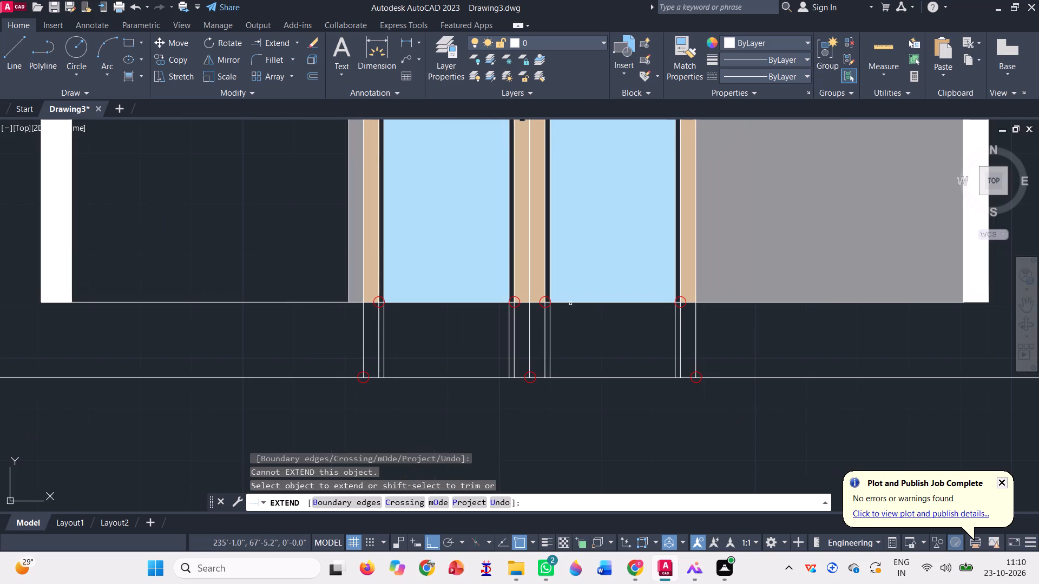
pyautogui.press('space')
# Examine where the extended door lines meet the horizontal line below the base.
pyautogui.scroll(-1, 437, 376)
pyautogui.scroll(2, 498, 375)
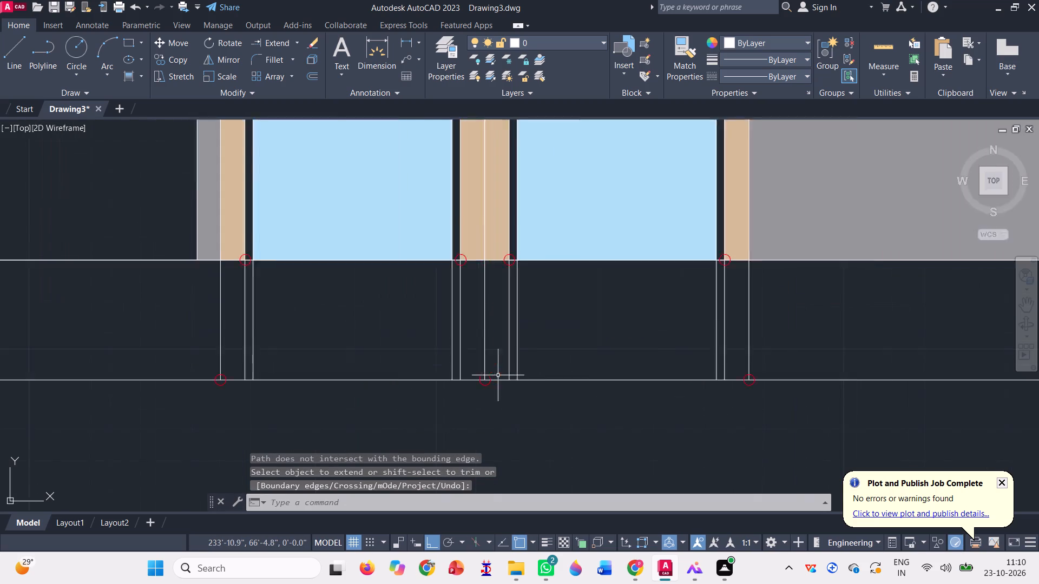
pyautogui.scroll(4, 498, 375)
pyautogui.scroll(3, 538, 411)
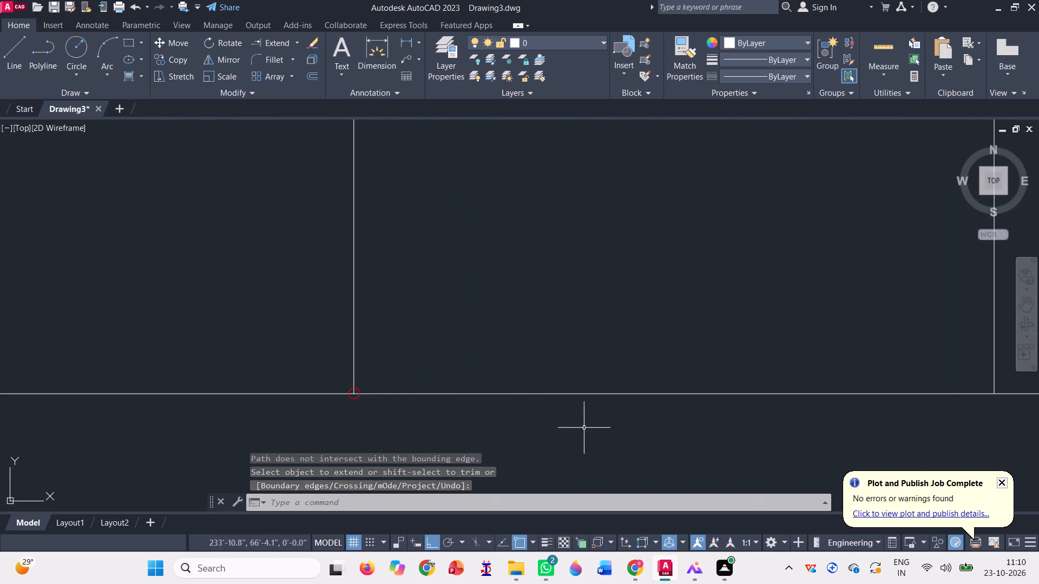
pyautogui.scroll(-4, 588, 421)
pyautogui.scroll(-4, 407, 386)
pyautogui.scroll(-4, 545, 417)
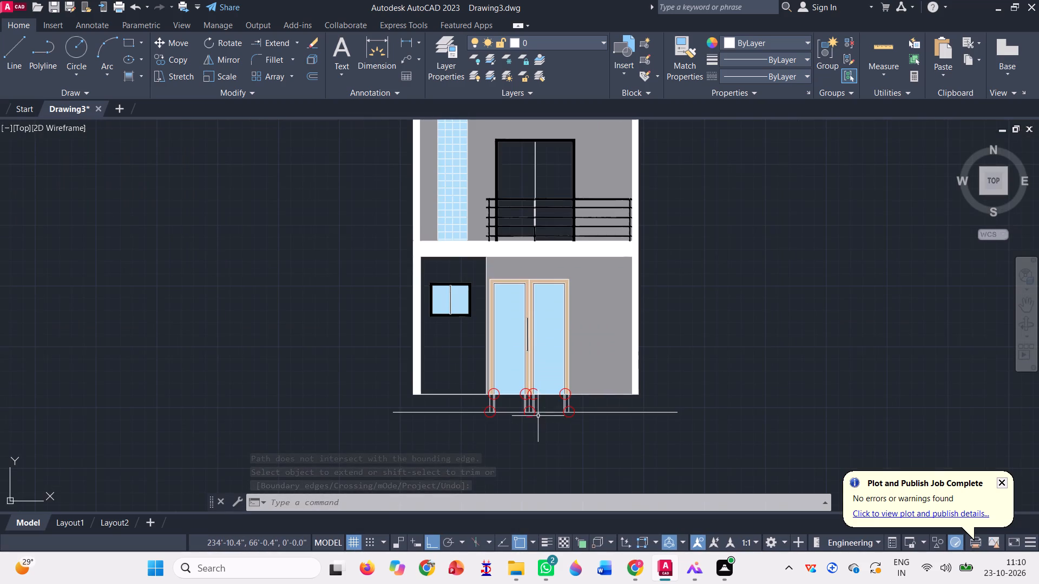
# Set the gradient's first colour to DIC 522 and try to fill the narrow strip around the left door leaf's glass.
pyautogui.click(121, 76)
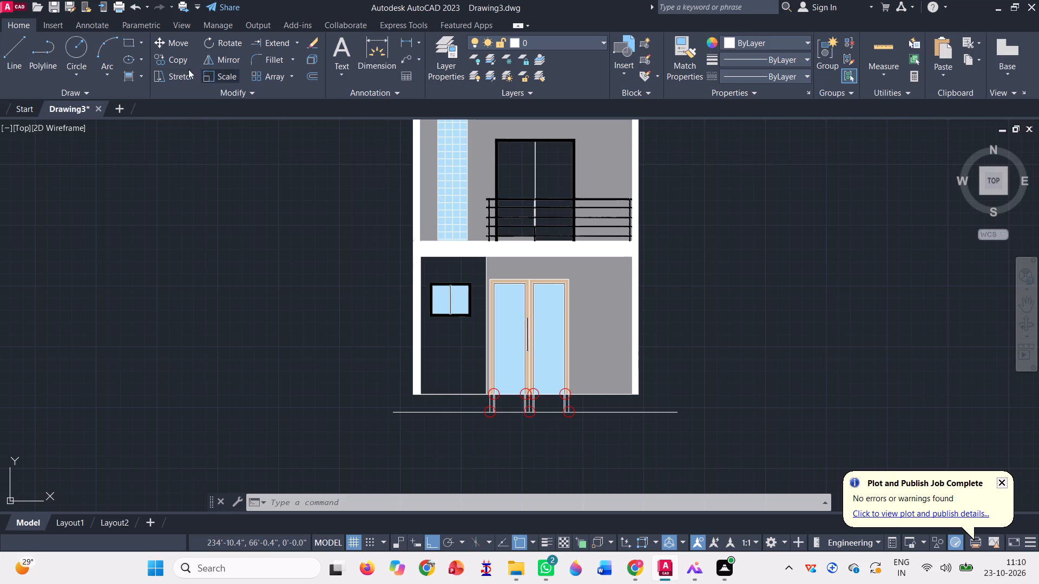
pyautogui.click(128, 76)
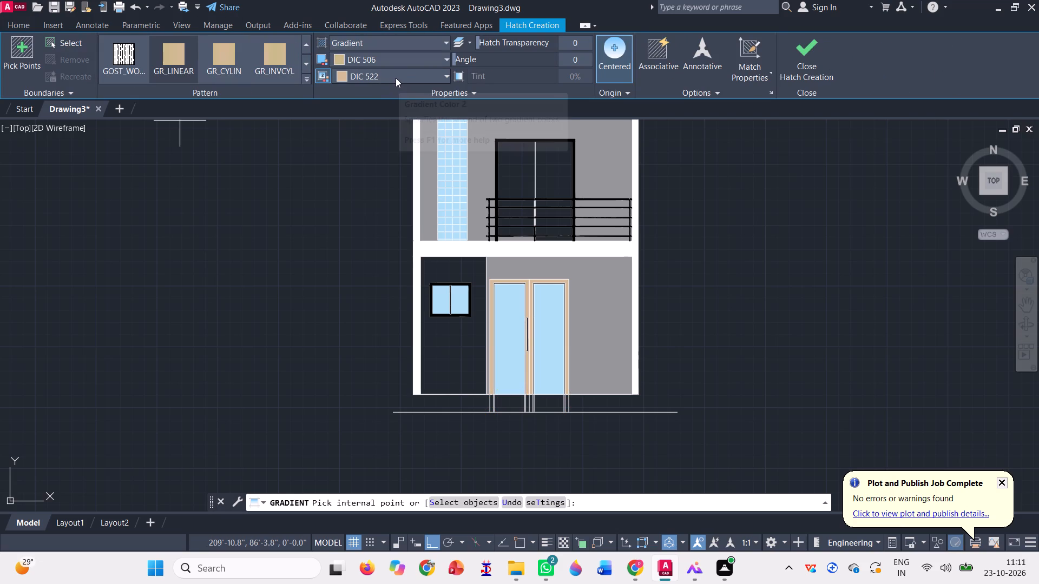
pyautogui.click(391, 63)
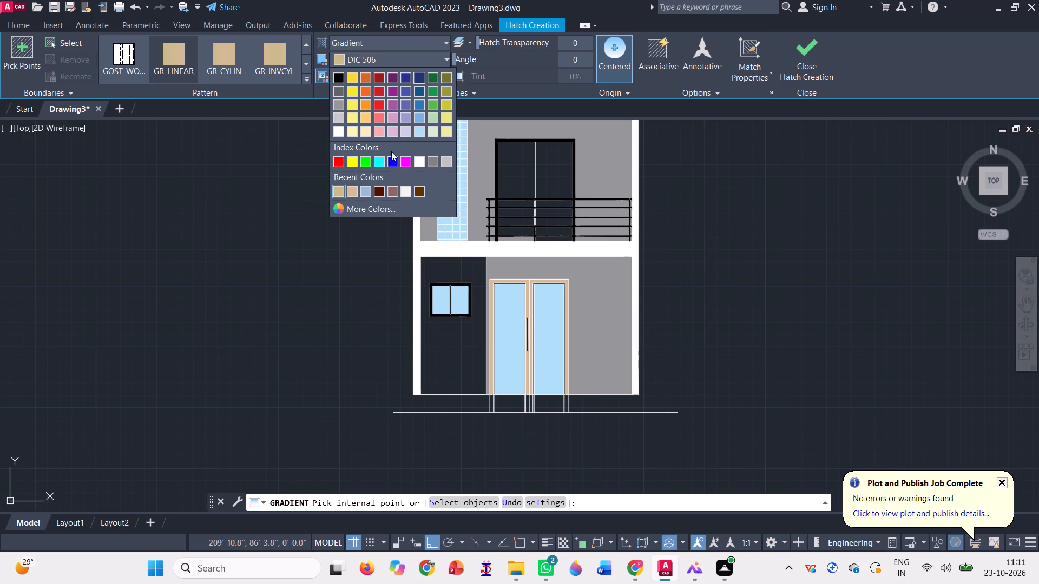
pyautogui.click(351, 191)
pyautogui.scroll(2, 367, 58)
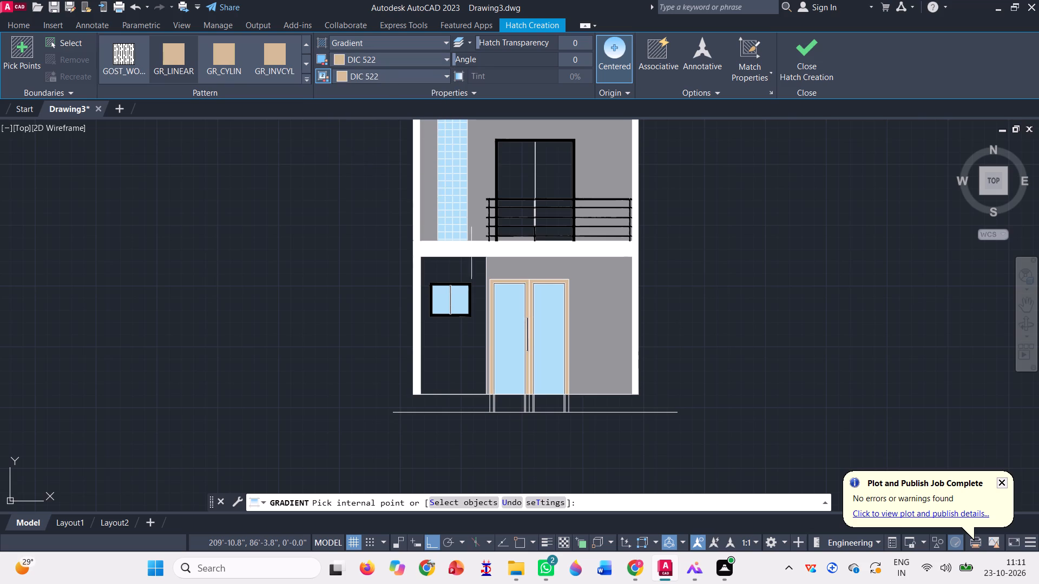
pyautogui.scroll(10, 489, 288)
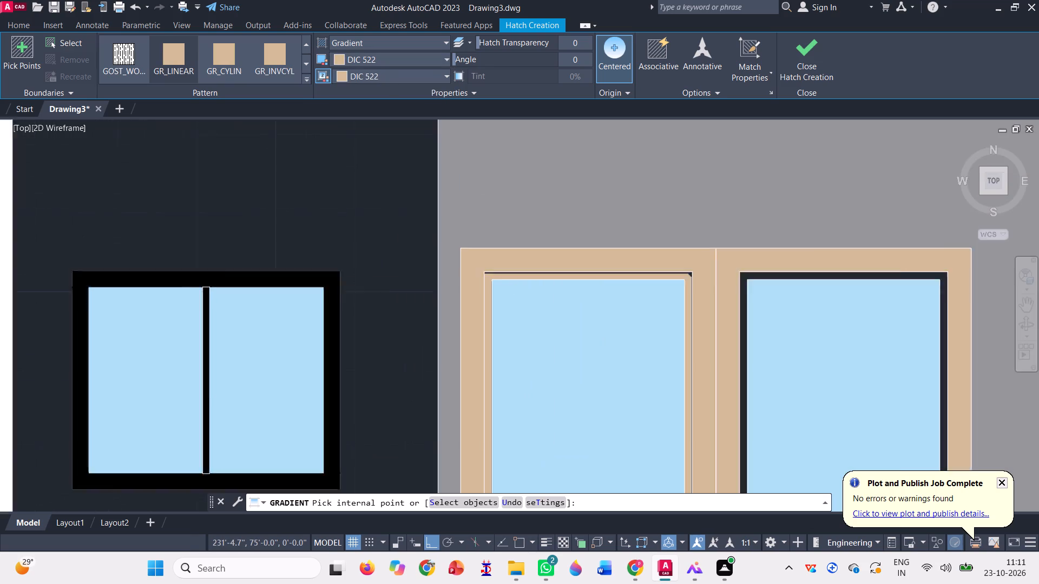
pyautogui.click(488, 273)
pyautogui.scroll(-3, 442, 225)
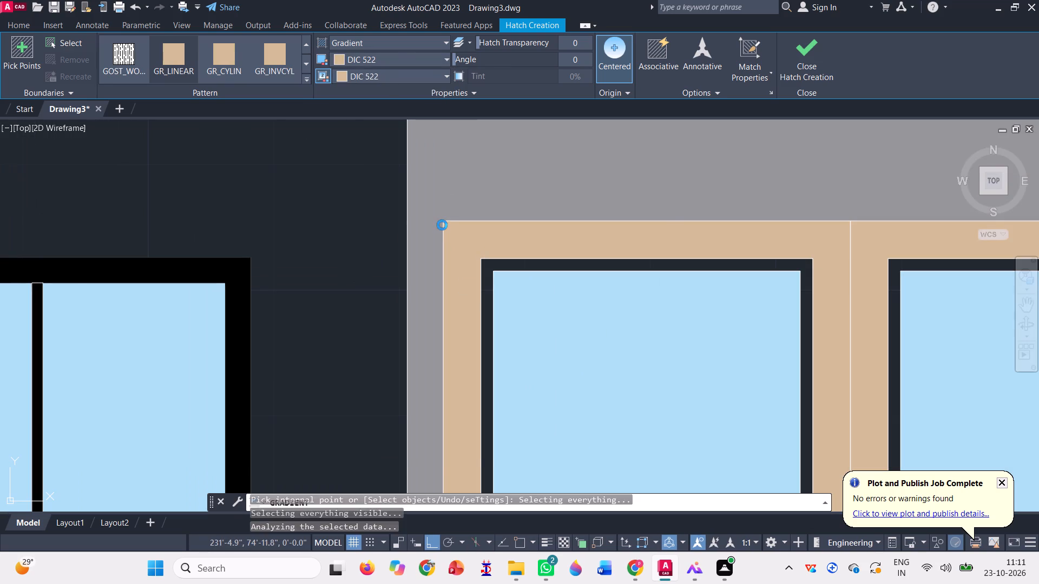
pyautogui.click(658, 315)
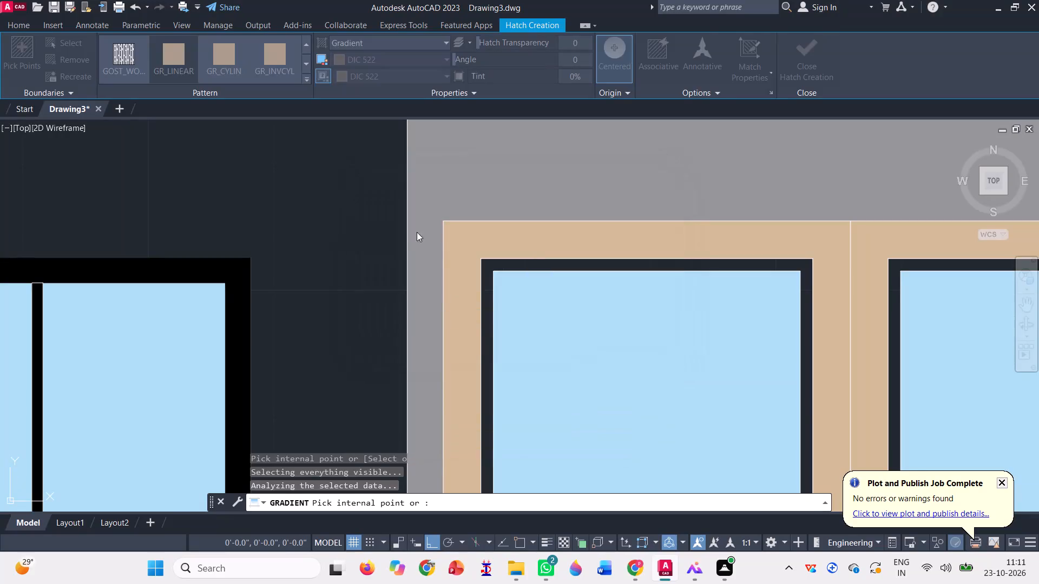
pyautogui.scroll(-7, 417, 226)
pyautogui.scroll(-2, 501, 230)
pyautogui.scroll(3, 509, 303)
pyautogui.press('Escape')
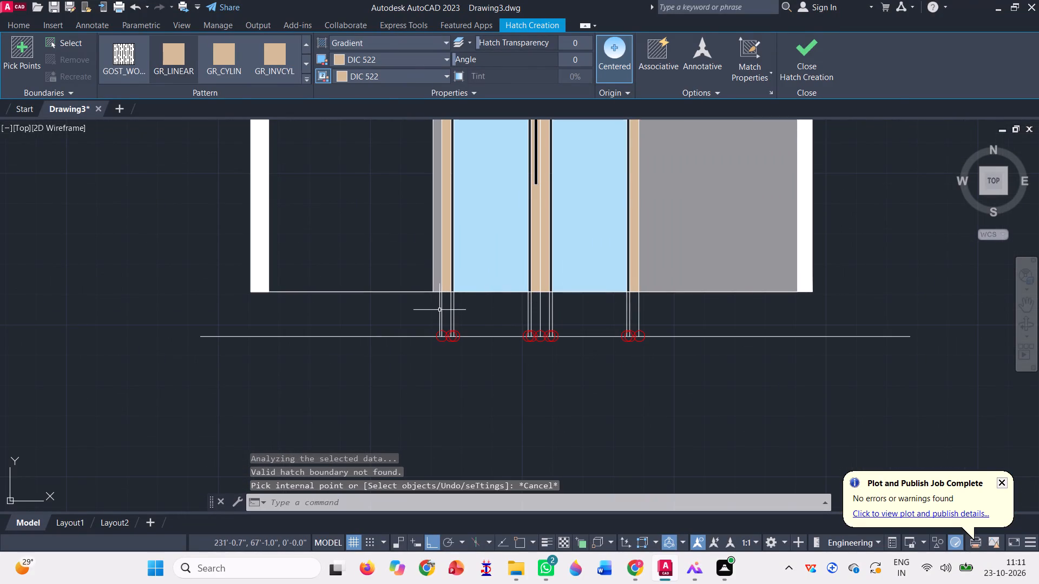
# Draw a horizontal line about 15'-5" long along the building's base, from one outer wall's bottom corner to the other.
pyautogui.click(8, 55)
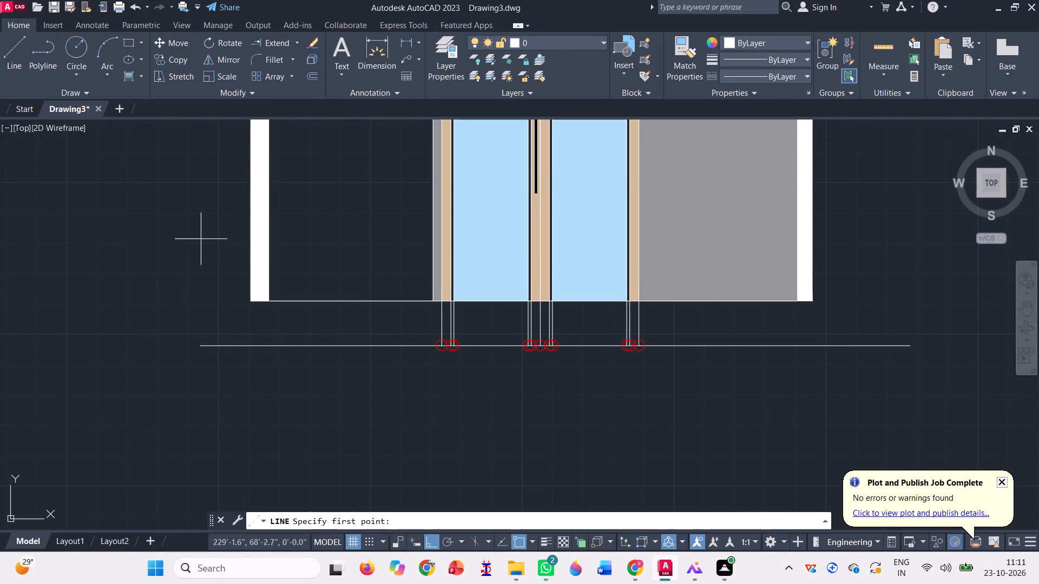
pyautogui.click(252, 300)
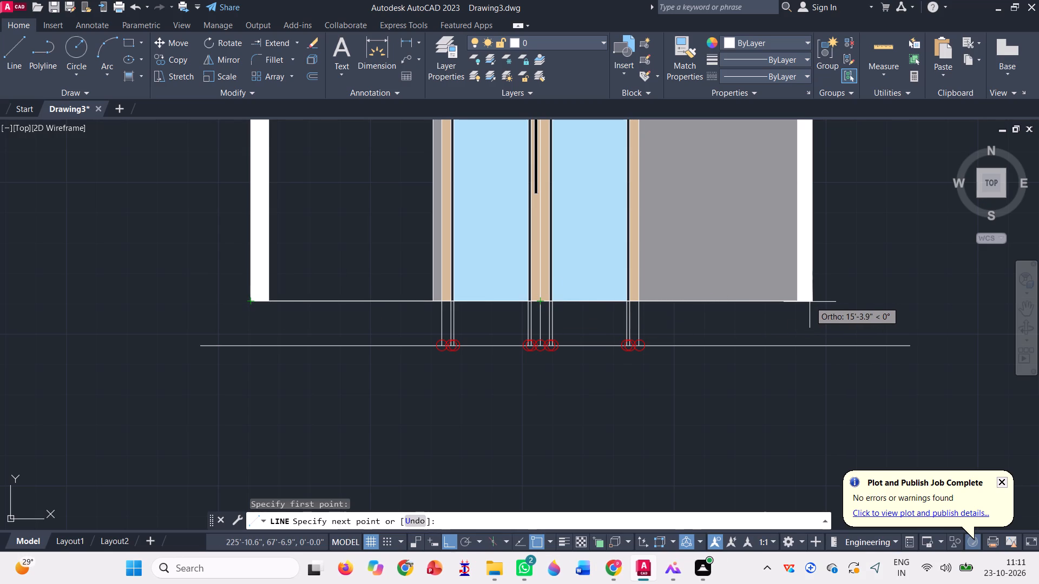
pyautogui.scroll(3, 811, 302)
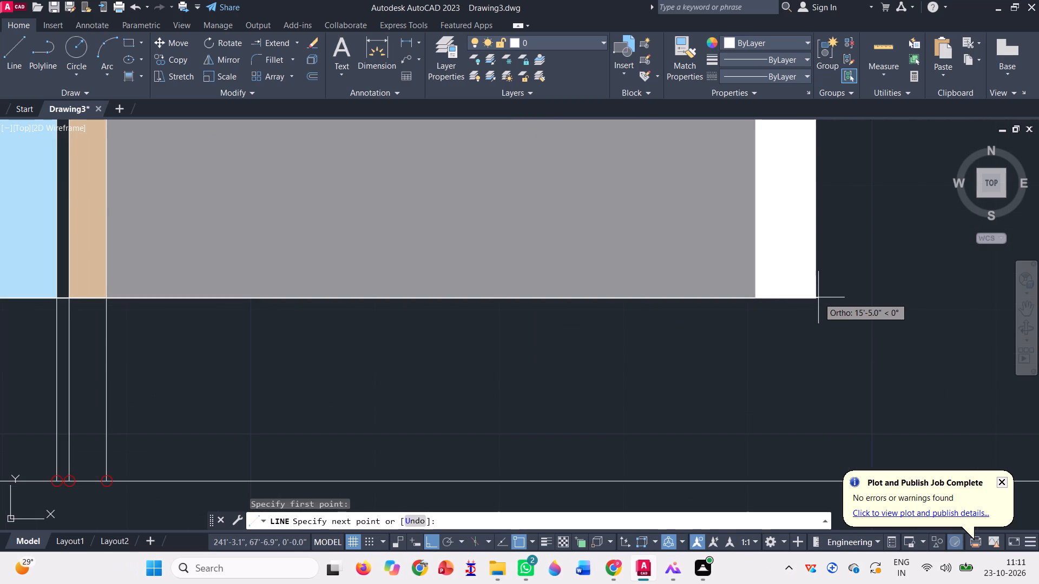
pyautogui.click(816, 298)
pyautogui.scroll(-6, 705, 337)
pyautogui.press('v')
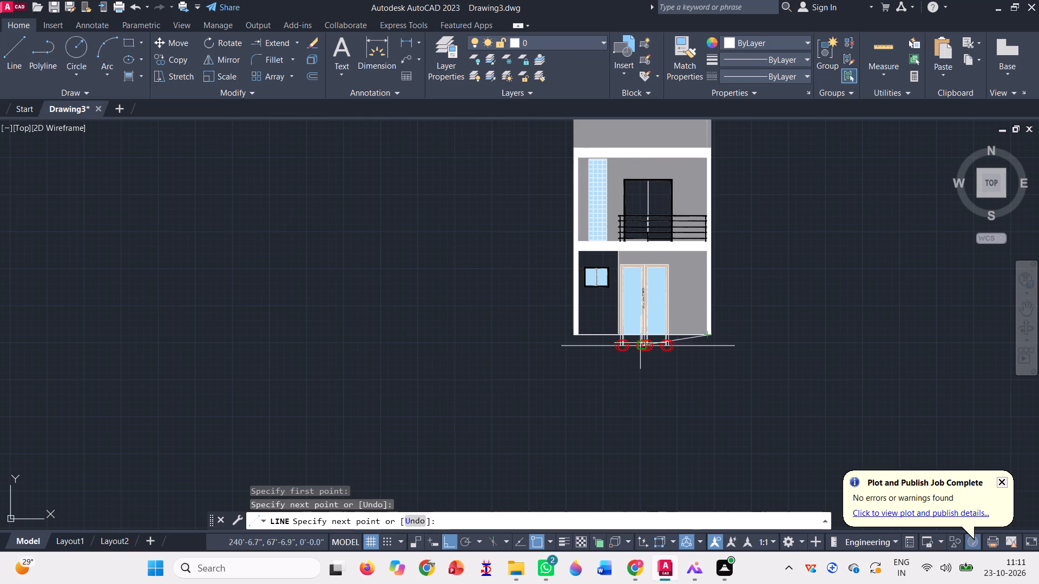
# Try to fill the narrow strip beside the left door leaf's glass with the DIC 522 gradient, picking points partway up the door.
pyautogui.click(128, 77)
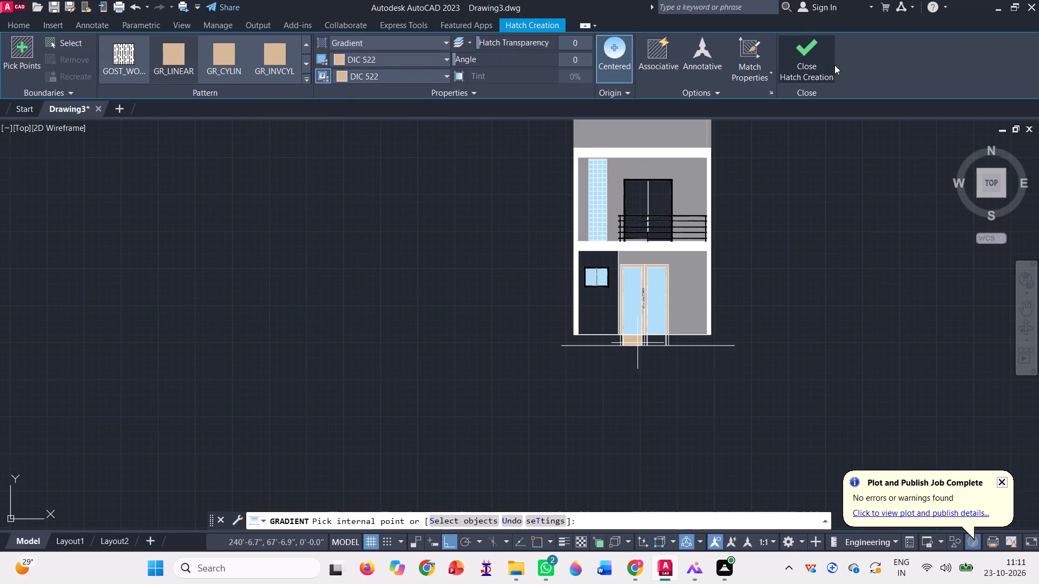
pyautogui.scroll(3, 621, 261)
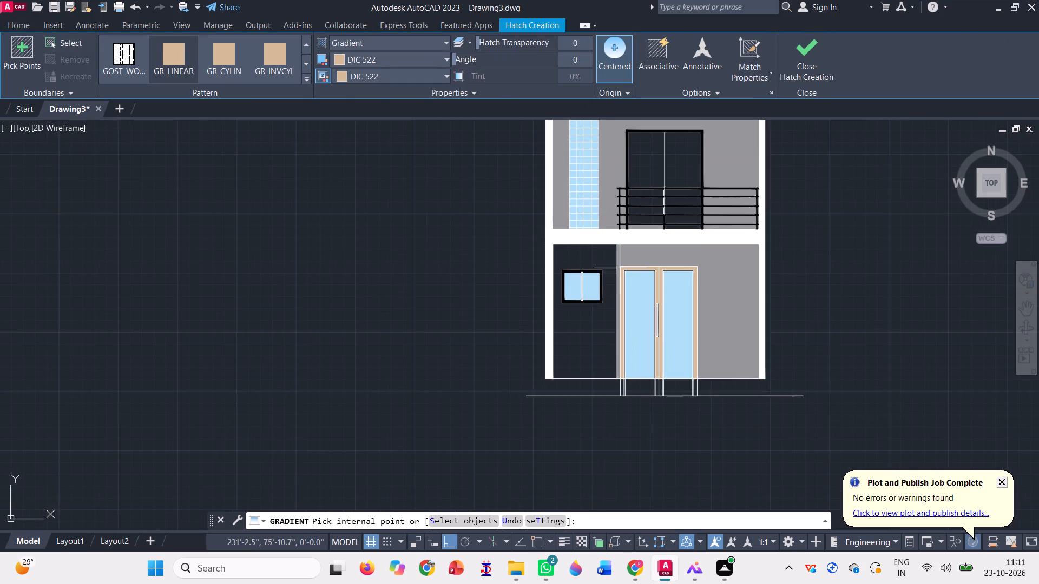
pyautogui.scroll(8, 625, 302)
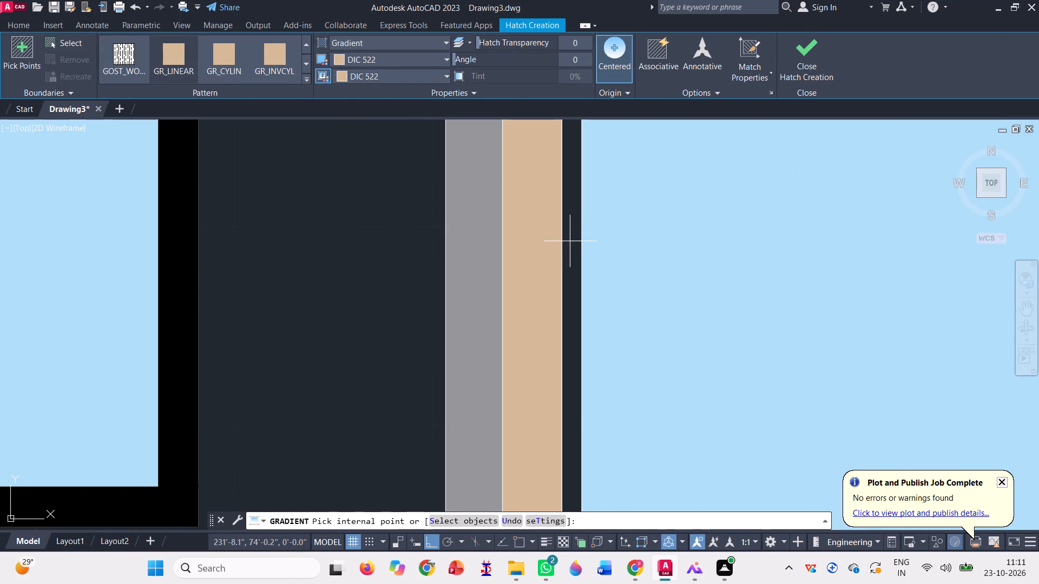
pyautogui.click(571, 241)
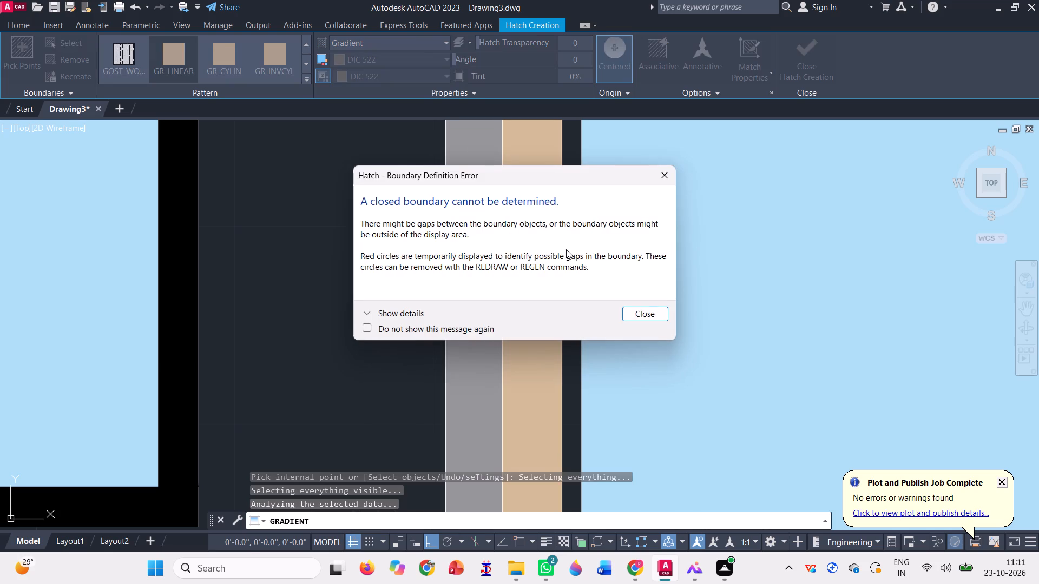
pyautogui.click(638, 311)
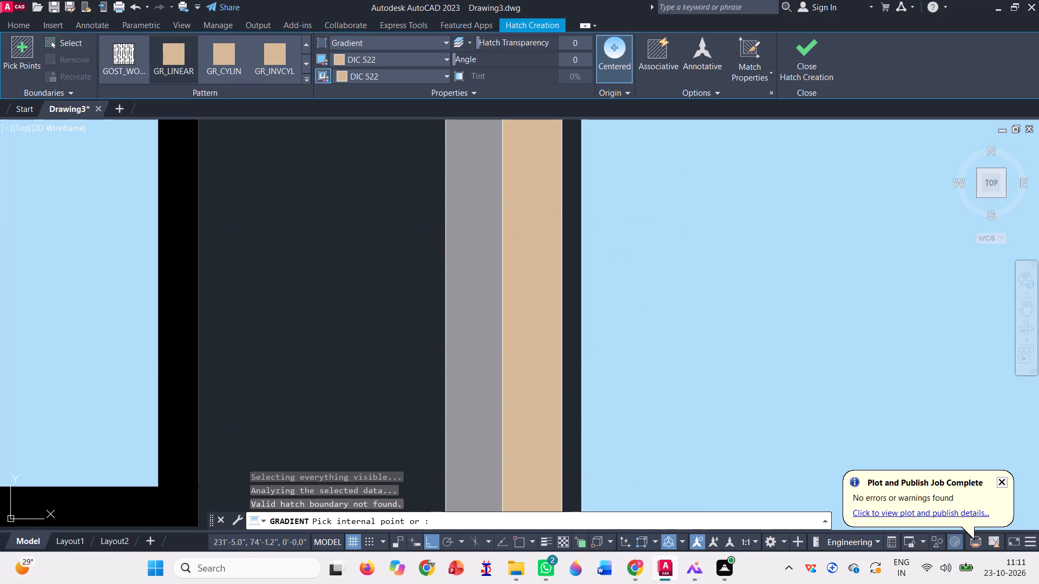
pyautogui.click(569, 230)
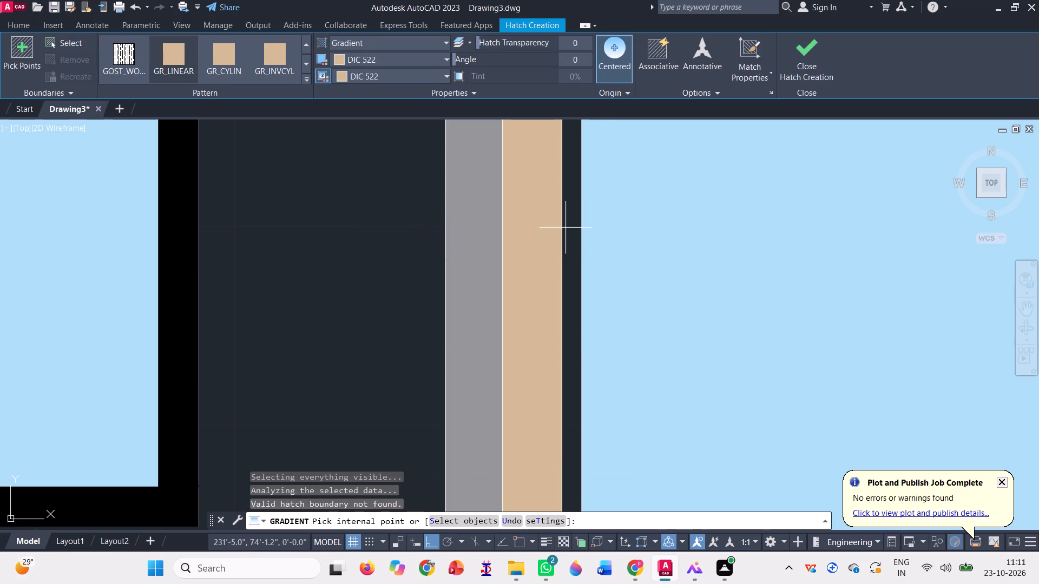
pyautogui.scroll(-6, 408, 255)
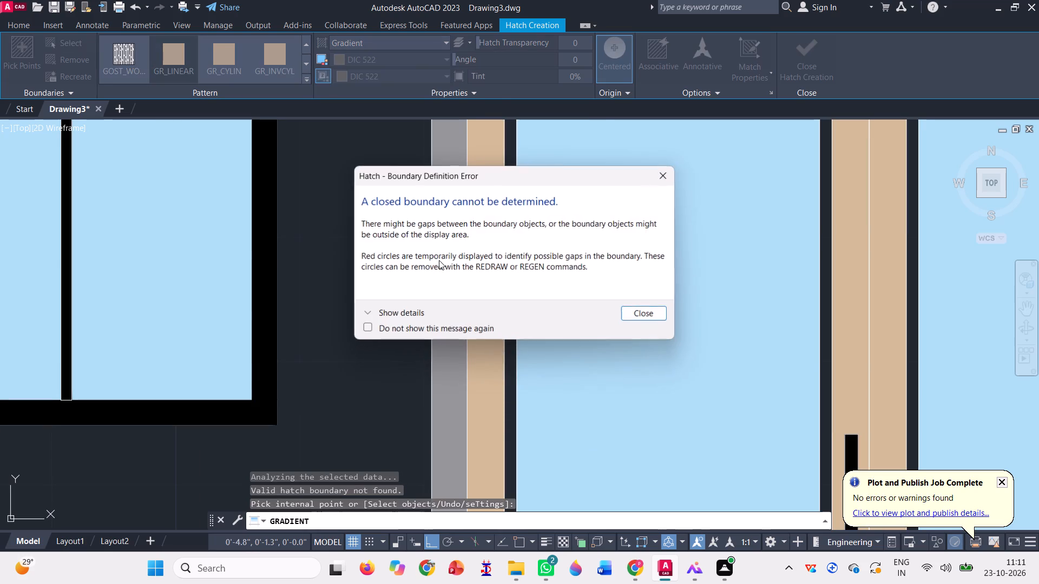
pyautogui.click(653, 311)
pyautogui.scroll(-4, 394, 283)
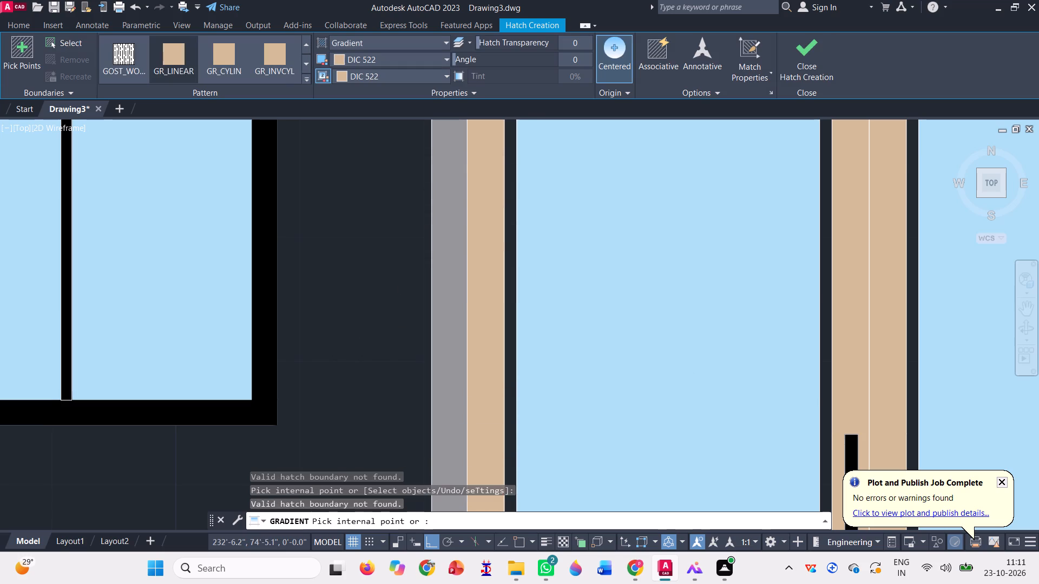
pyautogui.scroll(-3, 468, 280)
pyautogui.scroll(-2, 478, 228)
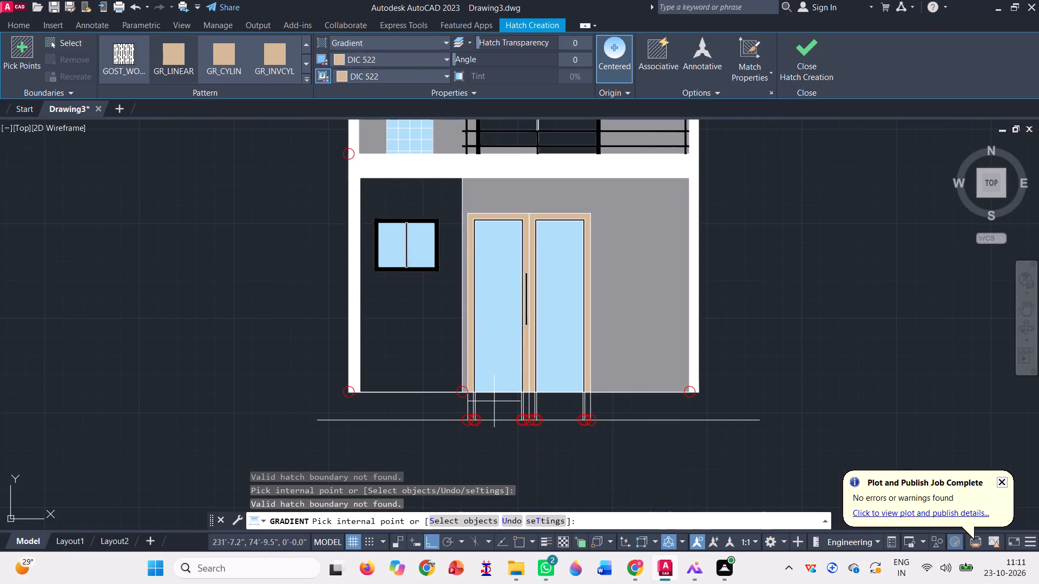
# Fill the narrow strips around the glass of both ground-floor door leaves with the DIC 522 gradient, picking points just above the base.
pyautogui.scroll(6, 483, 414)
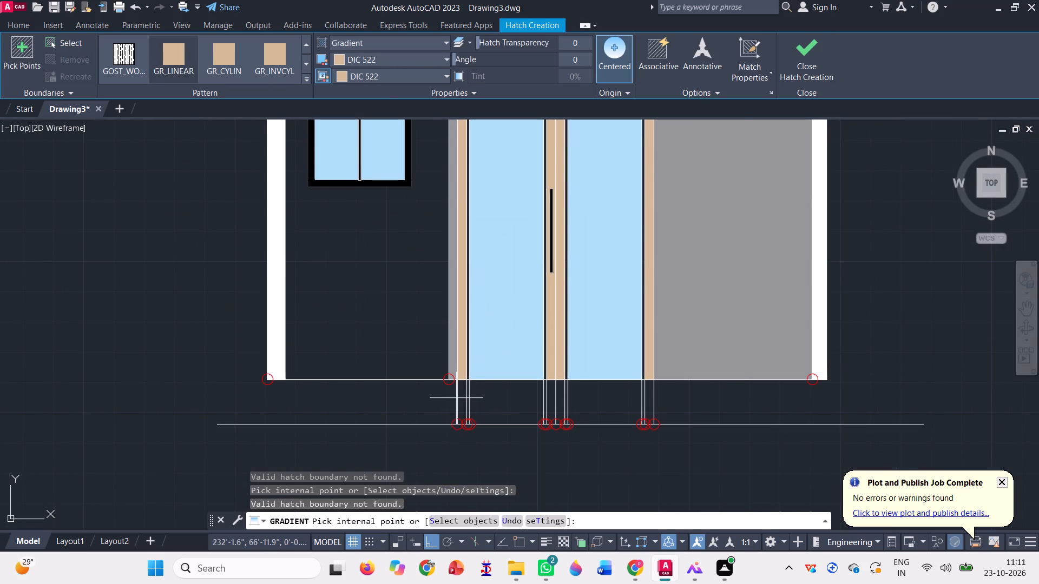
pyautogui.scroll(3, 479, 394)
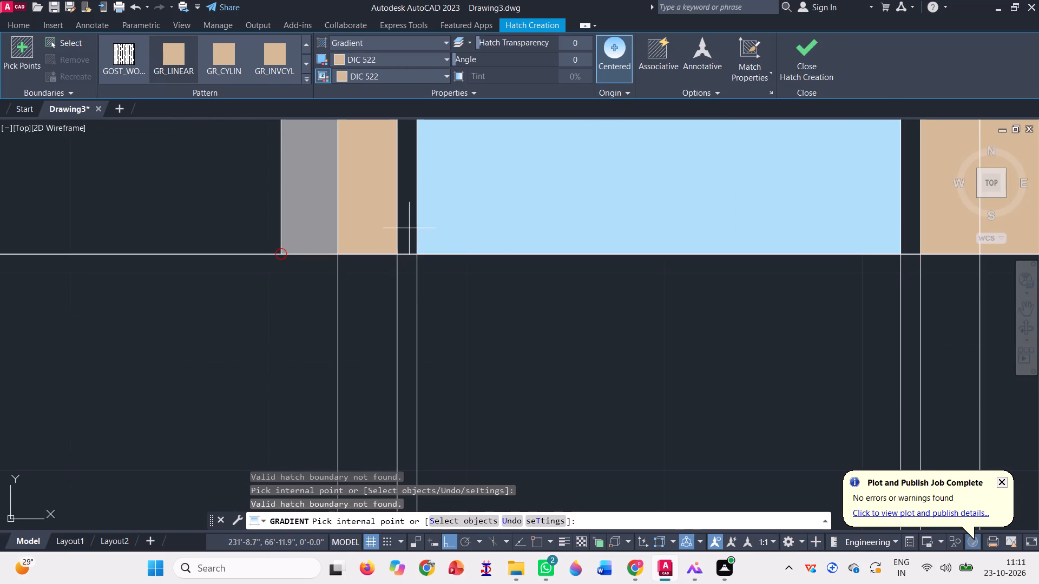
pyautogui.click(409, 228)
pyautogui.scroll(-2, 474, 349)
pyautogui.scroll(-2, 364, 336)
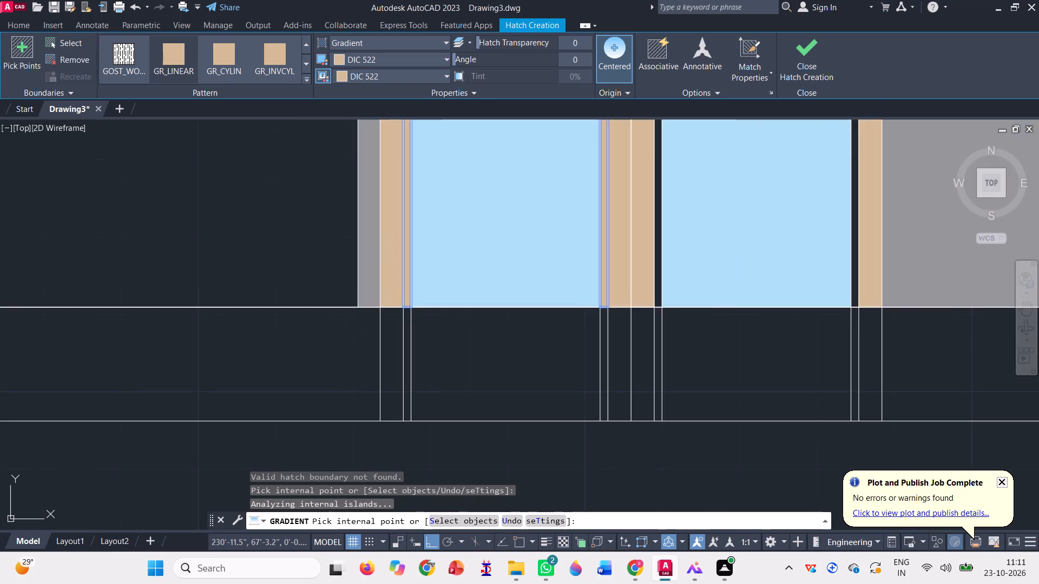
pyautogui.scroll(-1, 364, 336)
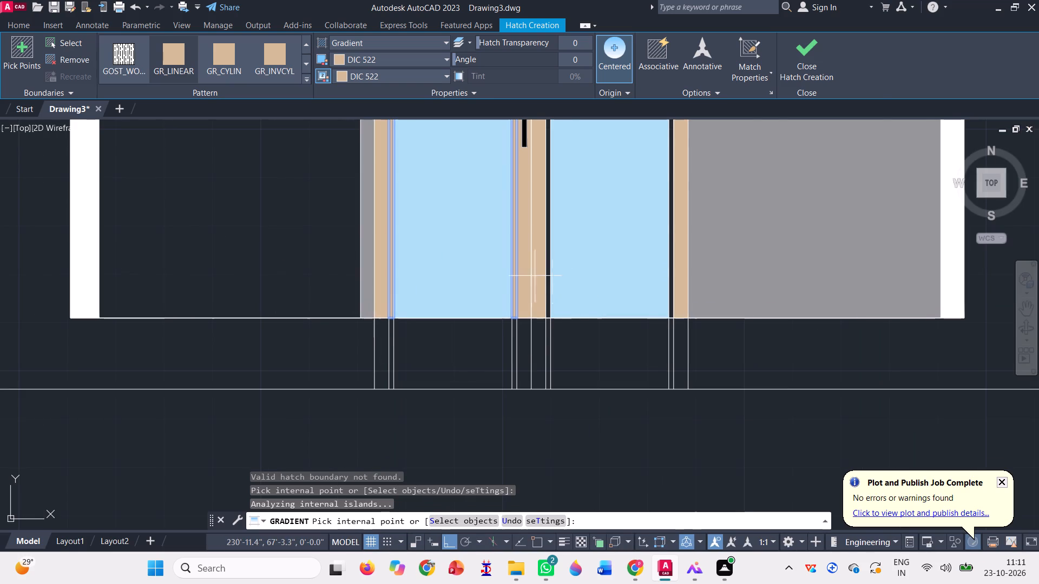
pyautogui.scroll(3, 536, 296)
pyautogui.scroll(2, 602, 362)
pyautogui.click(560, 328)
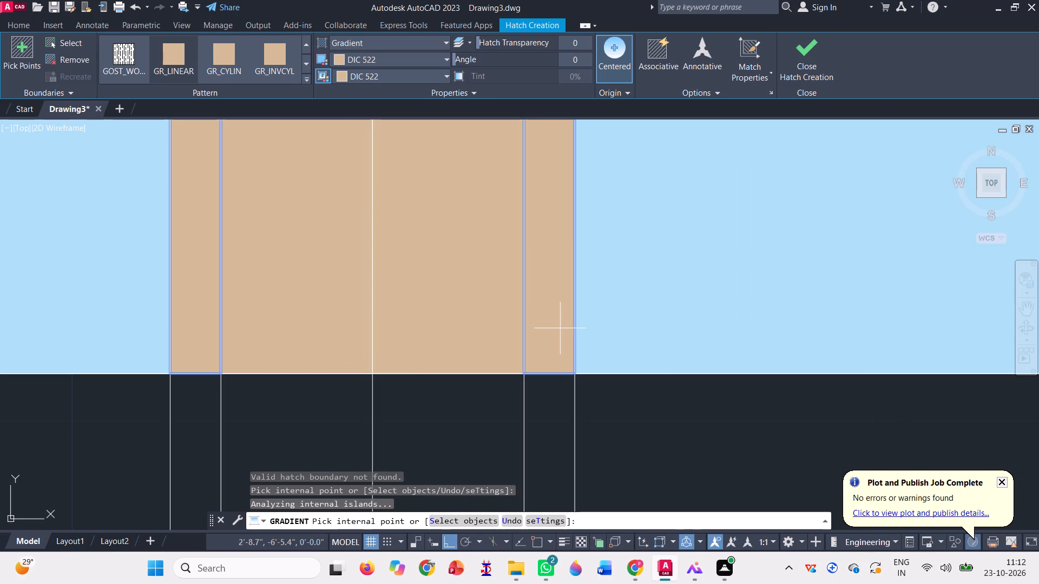
pyautogui.scroll(-9, 538, 374)
pyautogui.scroll(-2, 463, 371)
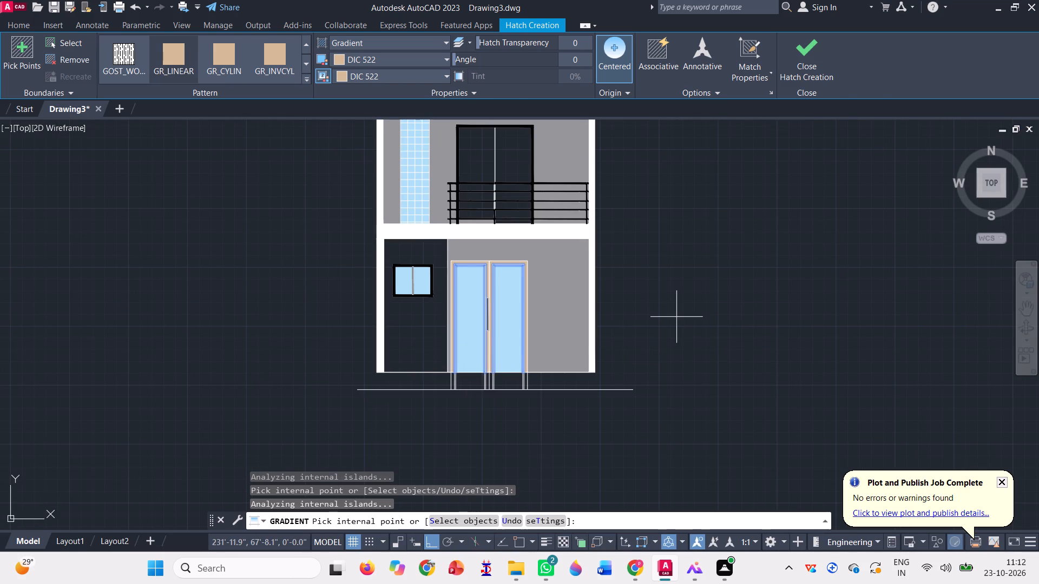
pyautogui.click(798, 47)
pyautogui.click(798, 60)
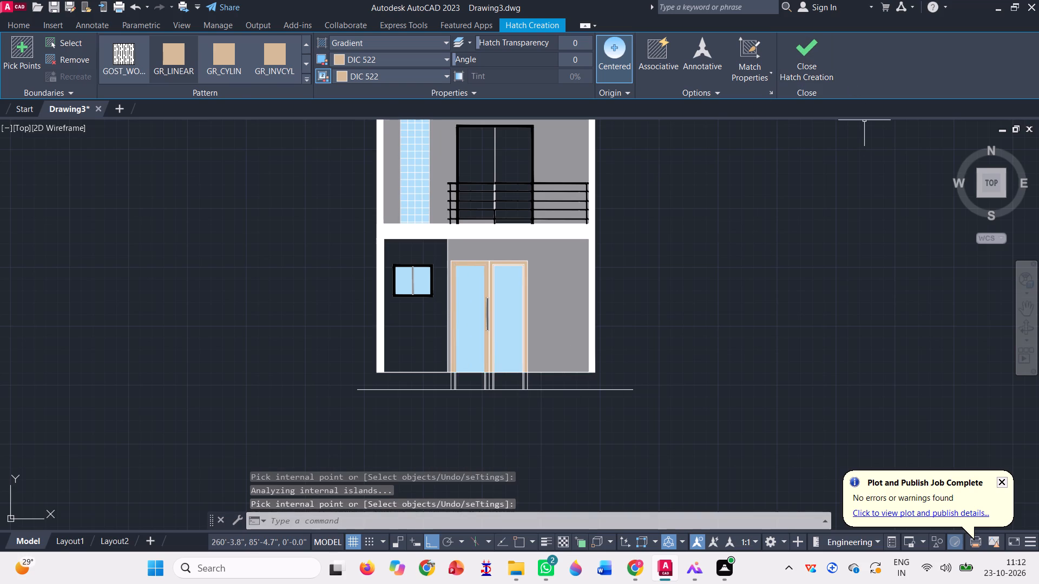
# Trim away the extended door lines below the building's base together with the horizontal line they end on.
pyautogui.scroll(3, 477, 300)
pyautogui.scroll(3, 428, 289)
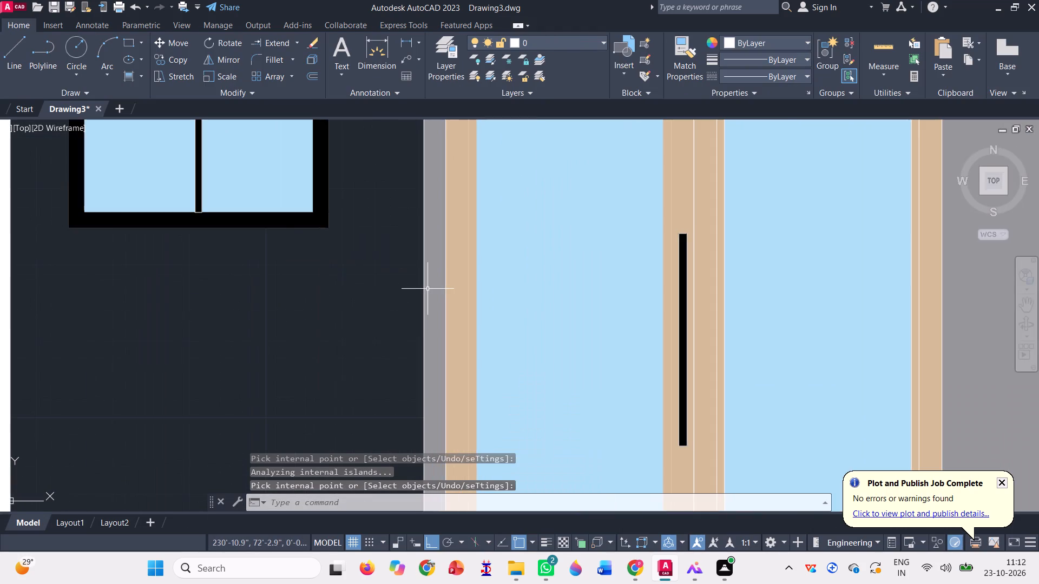
pyautogui.scroll(-5, 434, 270)
pyautogui.scroll(3, 470, 313)
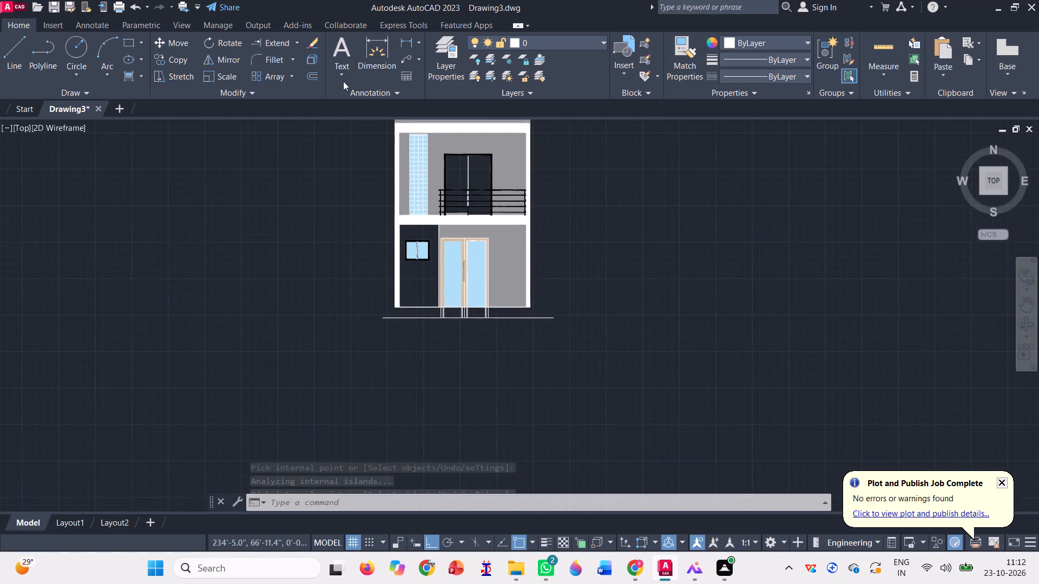
pyautogui.click(295, 43)
pyautogui.click(282, 71)
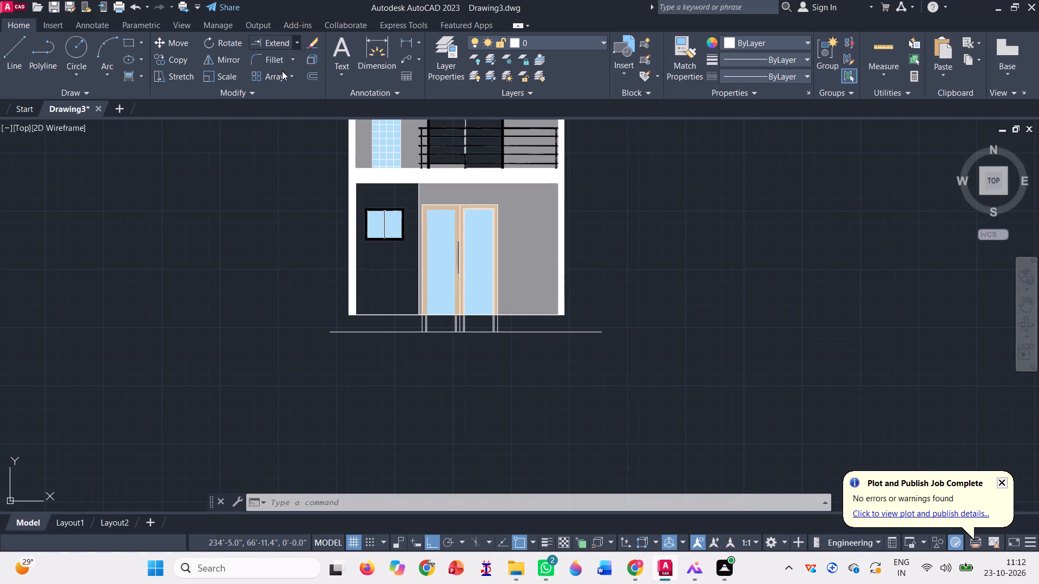
pyautogui.scroll(3, 426, 346)
pyautogui.click(383, 257)
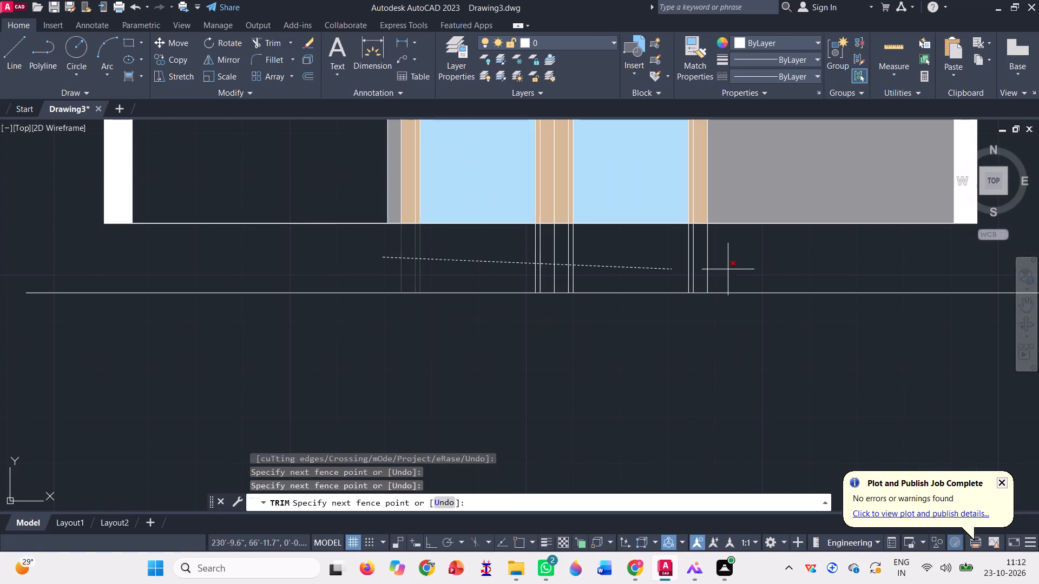
pyautogui.click(796, 266)
pyautogui.click(471, 281)
pyautogui.click(508, 349)
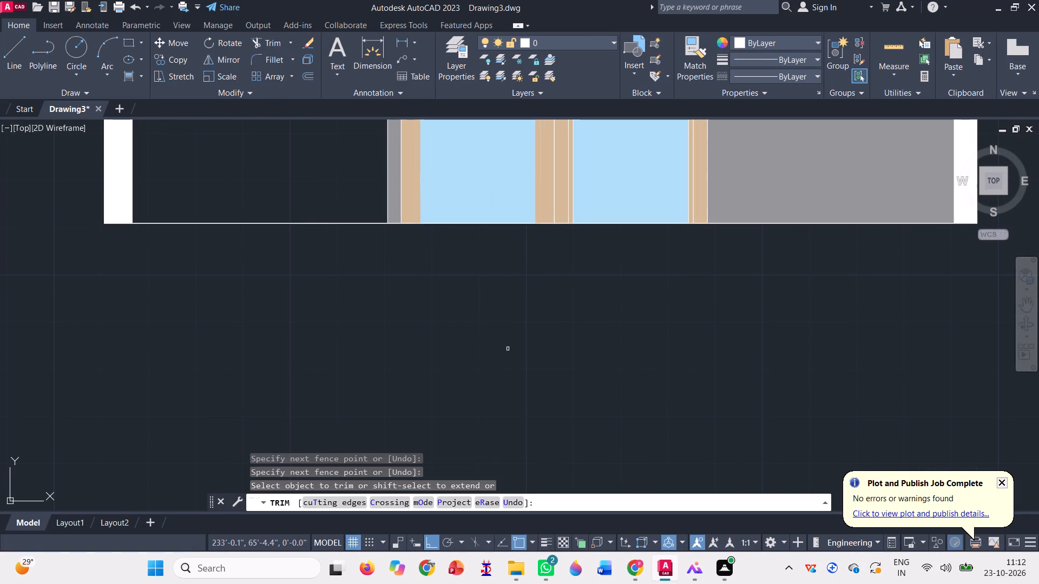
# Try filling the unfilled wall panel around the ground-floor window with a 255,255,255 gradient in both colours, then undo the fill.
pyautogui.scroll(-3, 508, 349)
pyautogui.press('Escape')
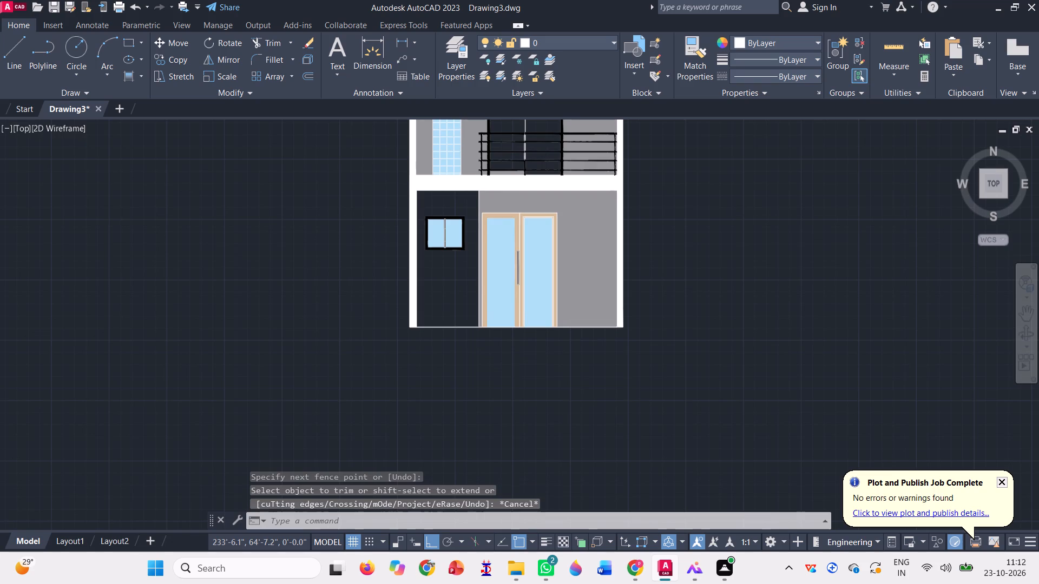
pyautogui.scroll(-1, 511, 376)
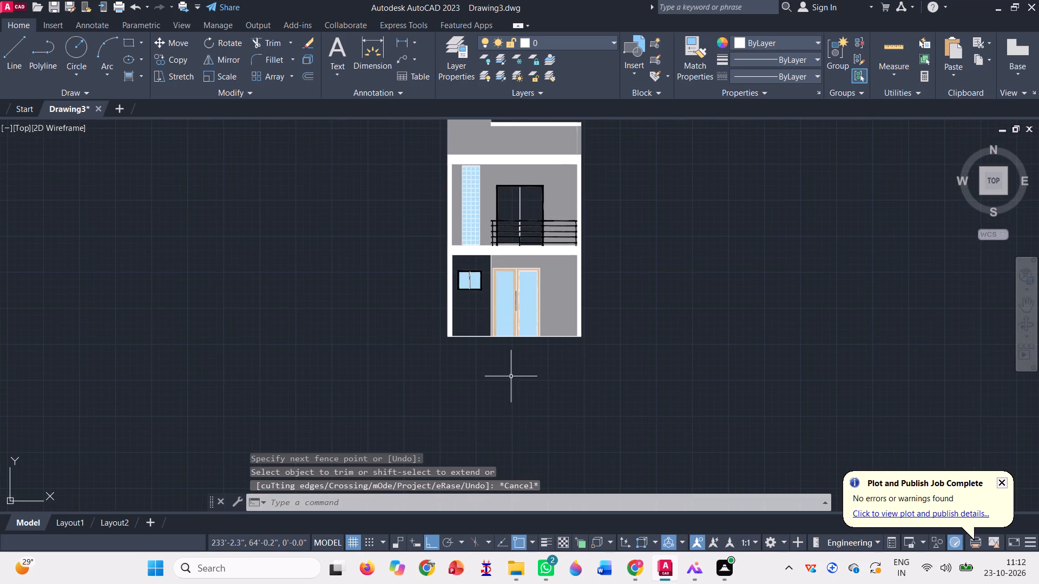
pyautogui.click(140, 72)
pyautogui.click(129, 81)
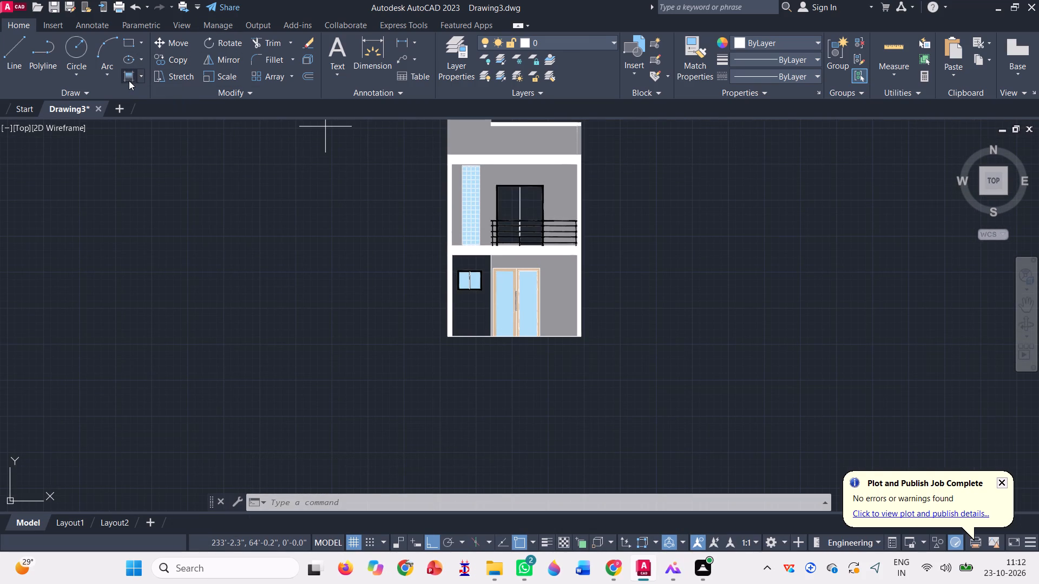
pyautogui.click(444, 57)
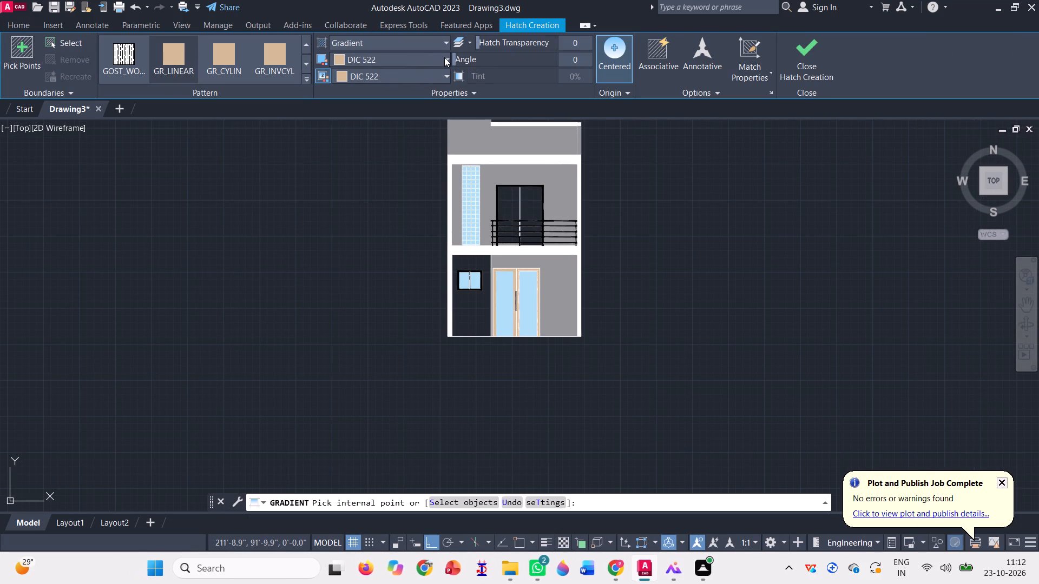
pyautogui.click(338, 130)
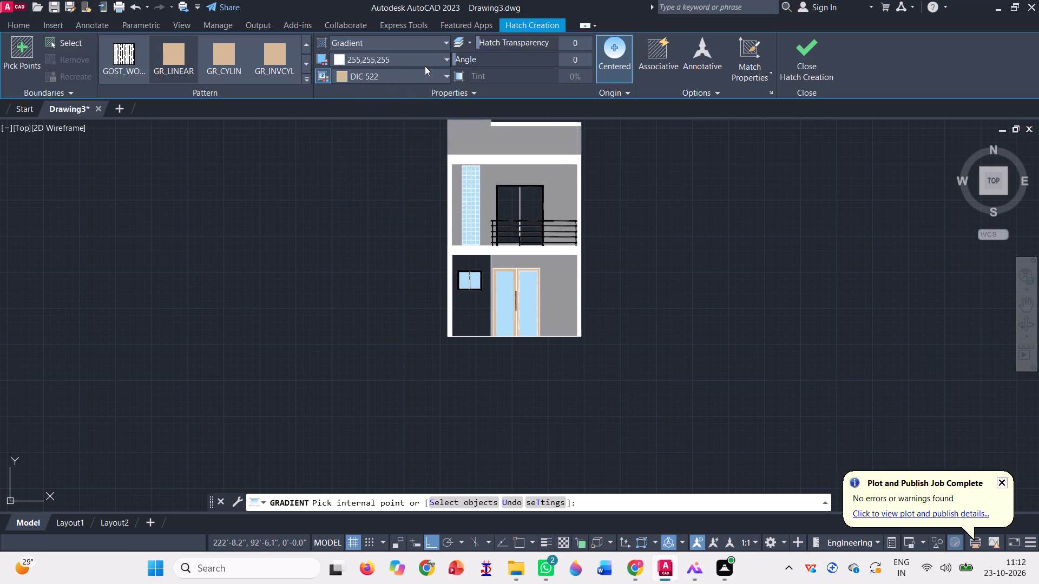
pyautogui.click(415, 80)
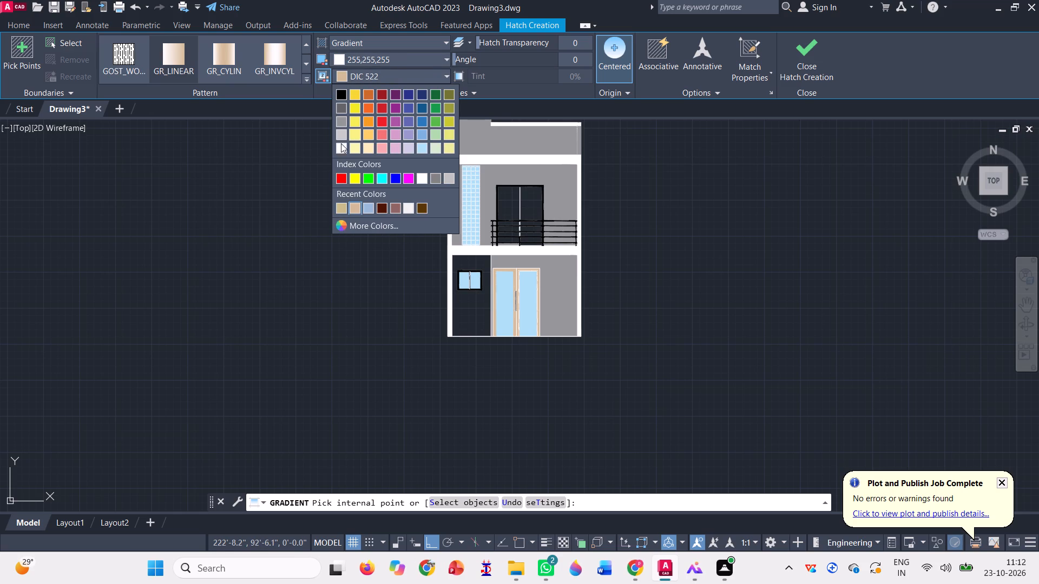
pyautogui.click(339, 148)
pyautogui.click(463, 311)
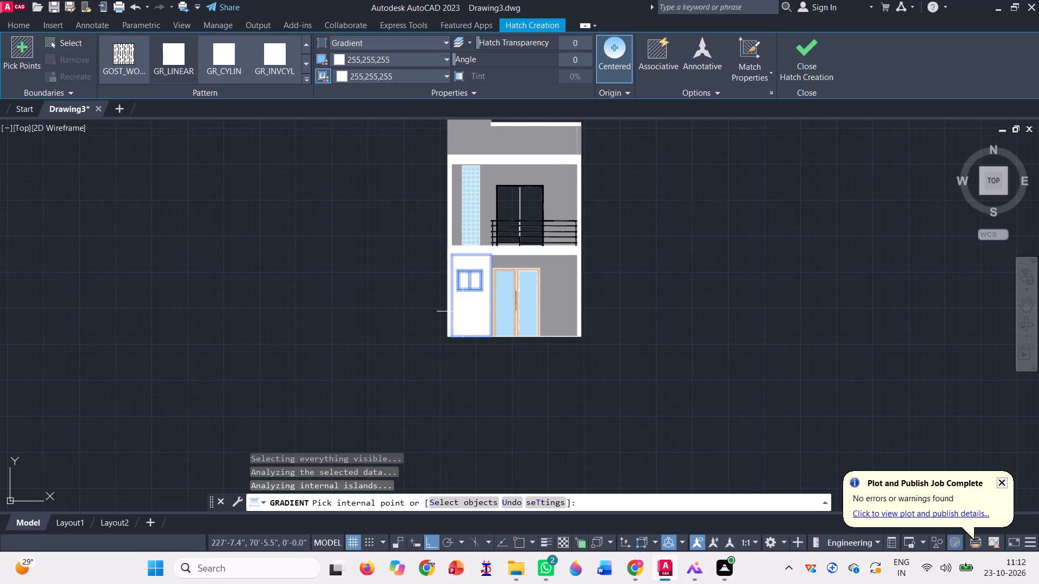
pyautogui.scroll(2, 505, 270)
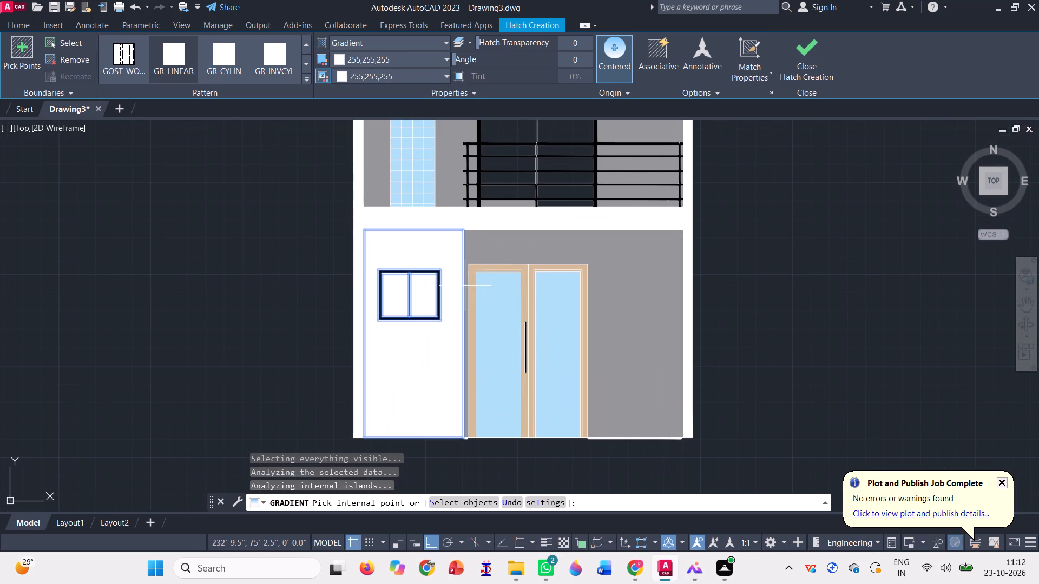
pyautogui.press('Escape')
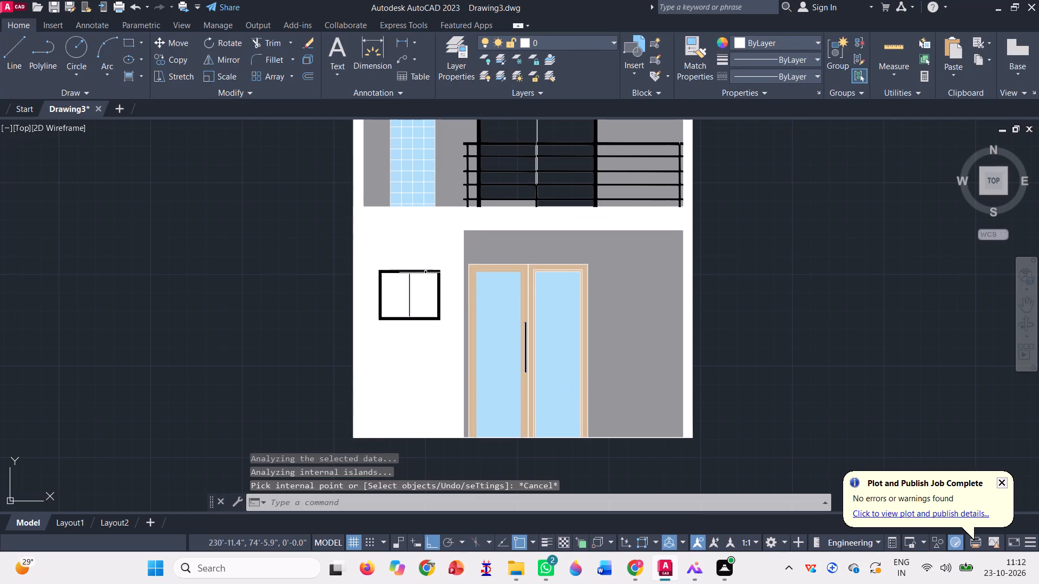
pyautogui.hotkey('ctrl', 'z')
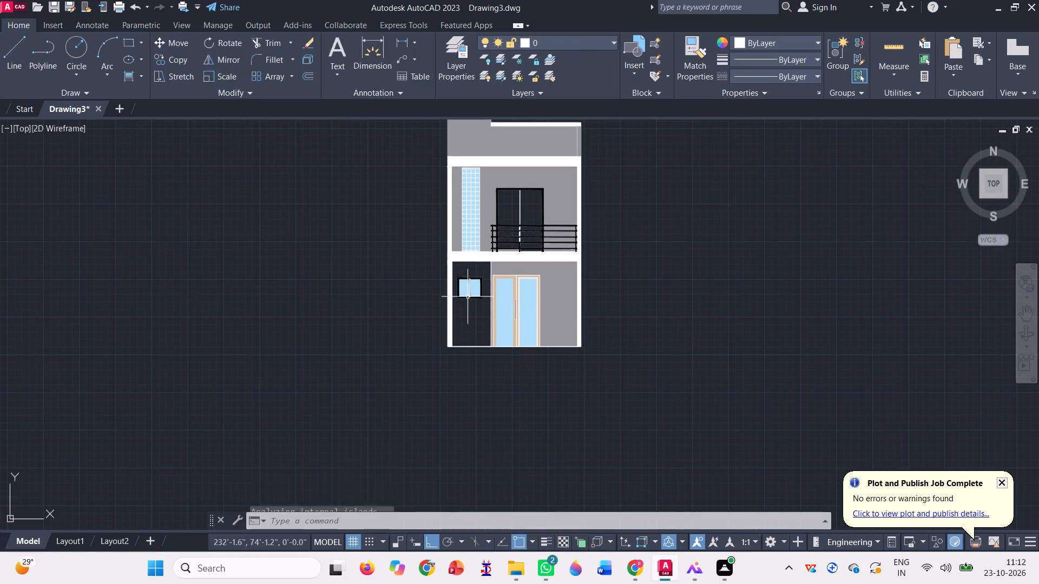
# Draw a closed line outline about 4'-6" by 9'-5" around the unfilled ground-floor wall panel, snapping to its four corners.
pyautogui.click(15, 50)
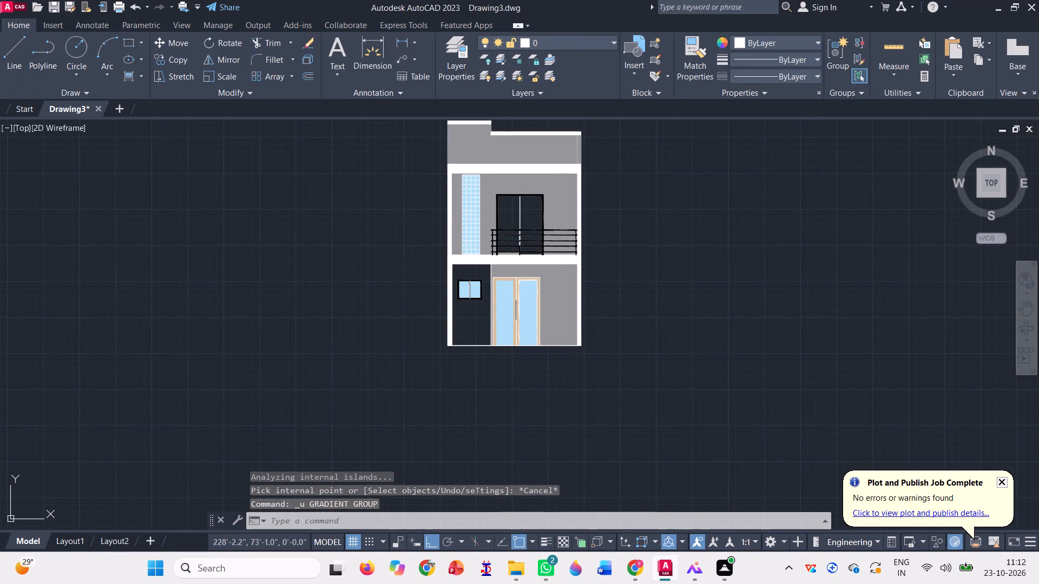
pyautogui.scroll(3, 509, 279)
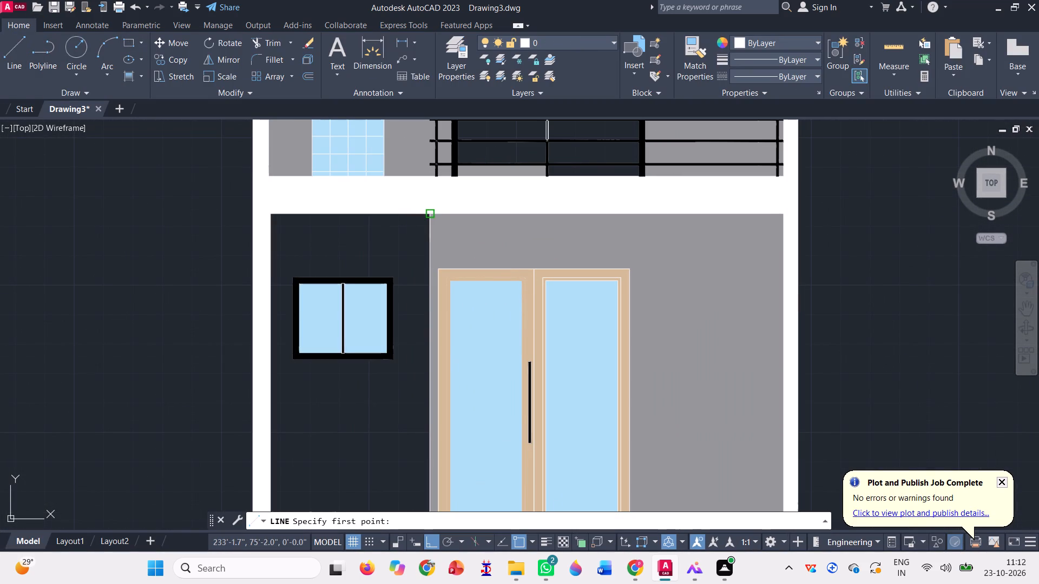
pyautogui.click(432, 212)
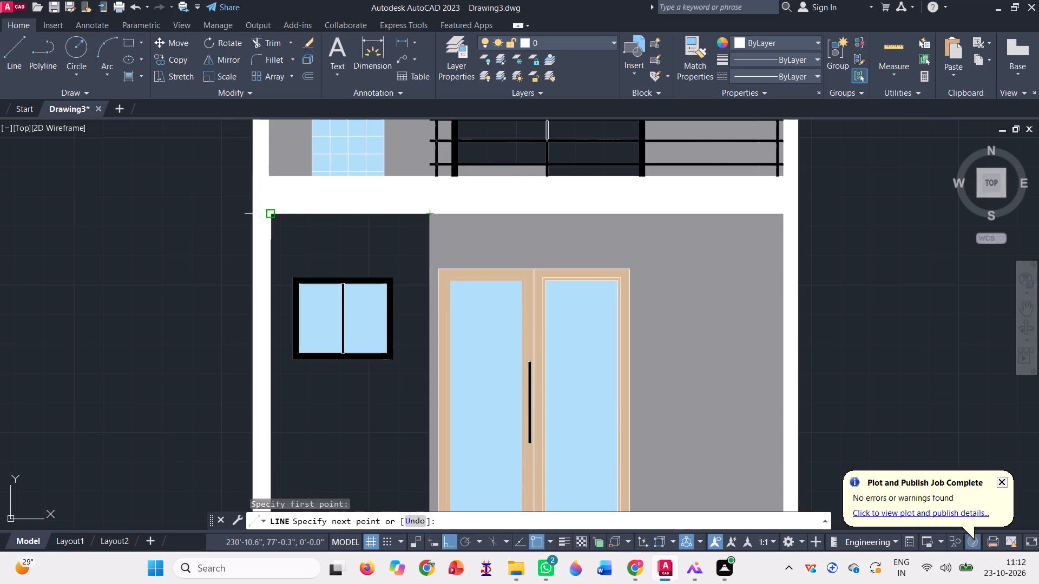
pyautogui.click(272, 210)
pyautogui.scroll(-2, 314, 189)
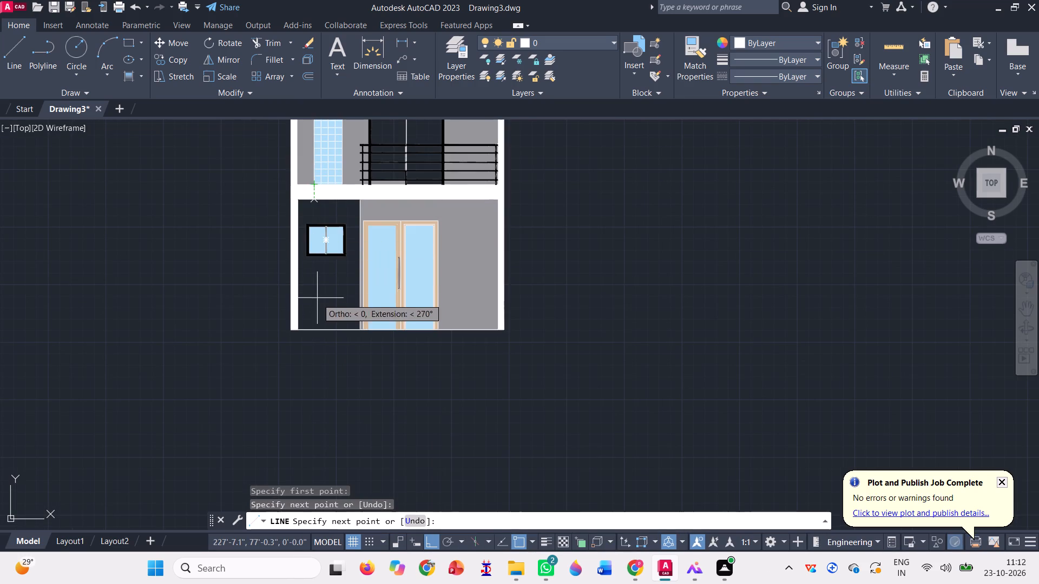
pyautogui.click(300, 331)
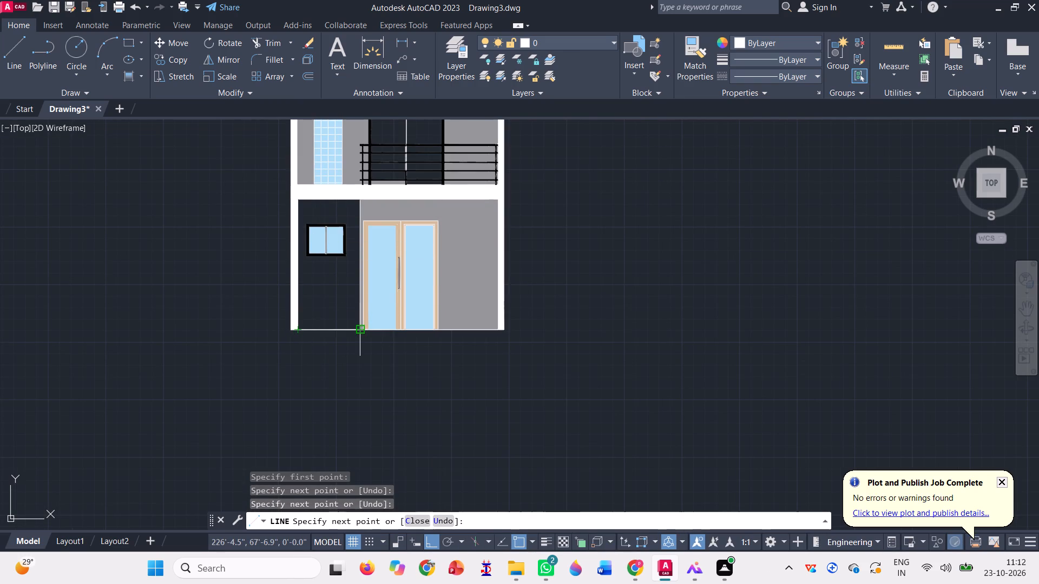
pyautogui.click(364, 331)
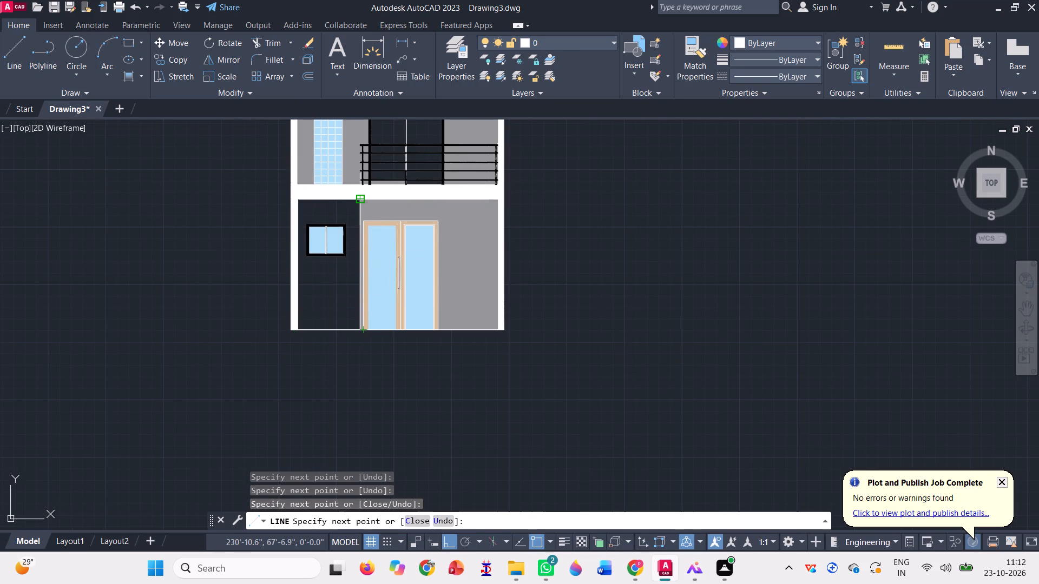
pyautogui.click(359, 203)
pyautogui.press('space')
# Trace the outer edge of the ground-floor window frame with a closed line outline about 2'-10" by 2'-4".
pyautogui.press('l')
pyautogui.press('Return')
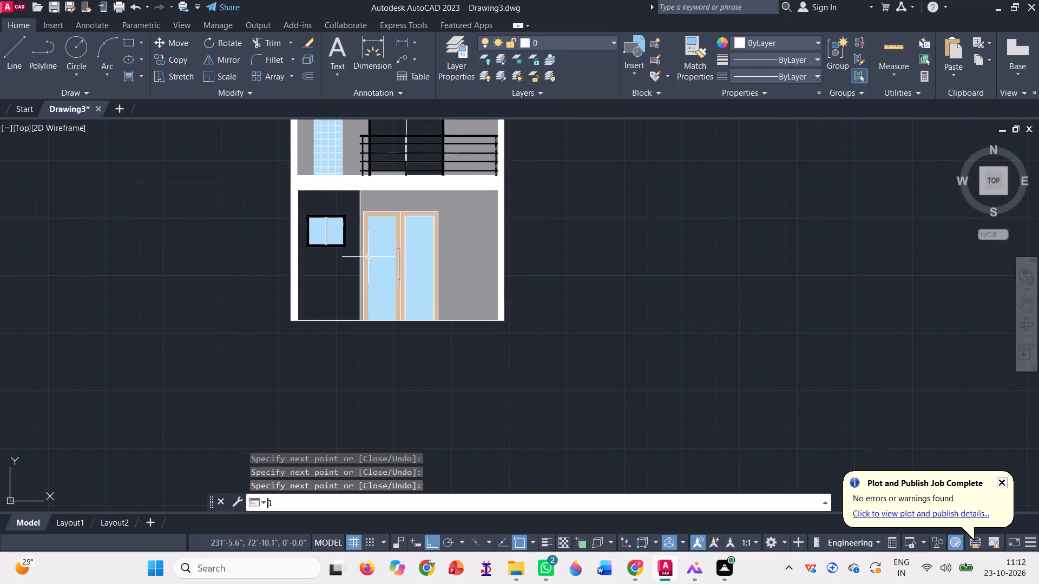
pyautogui.scroll(3, 286, 209)
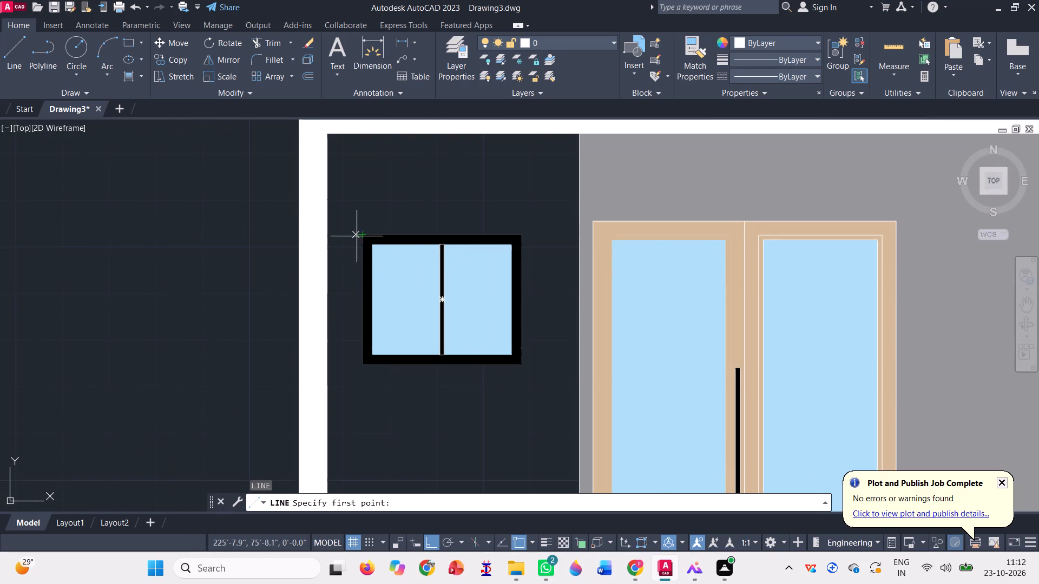
pyautogui.click(361, 233)
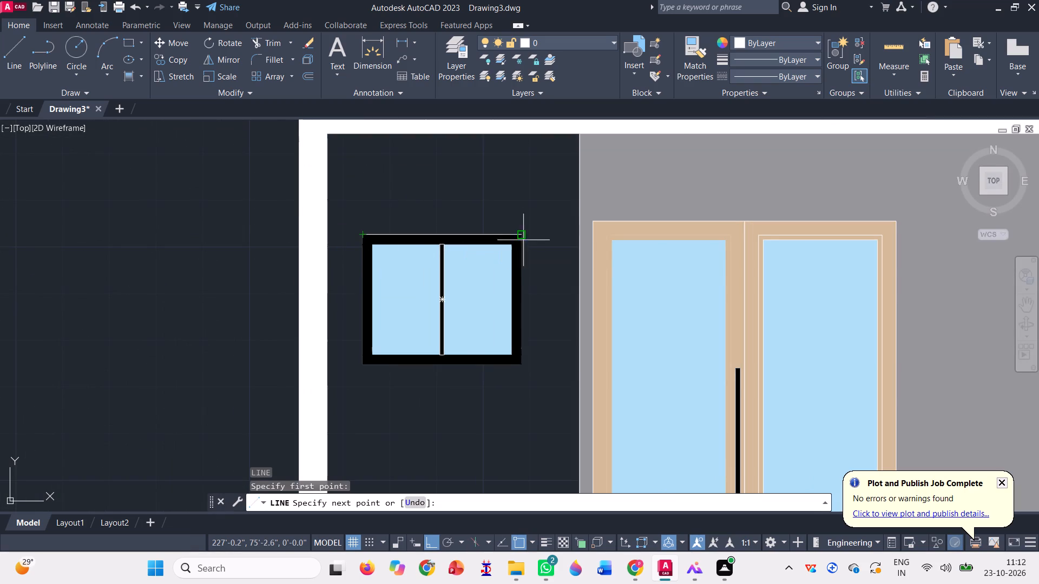
pyautogui.click(523, 237)
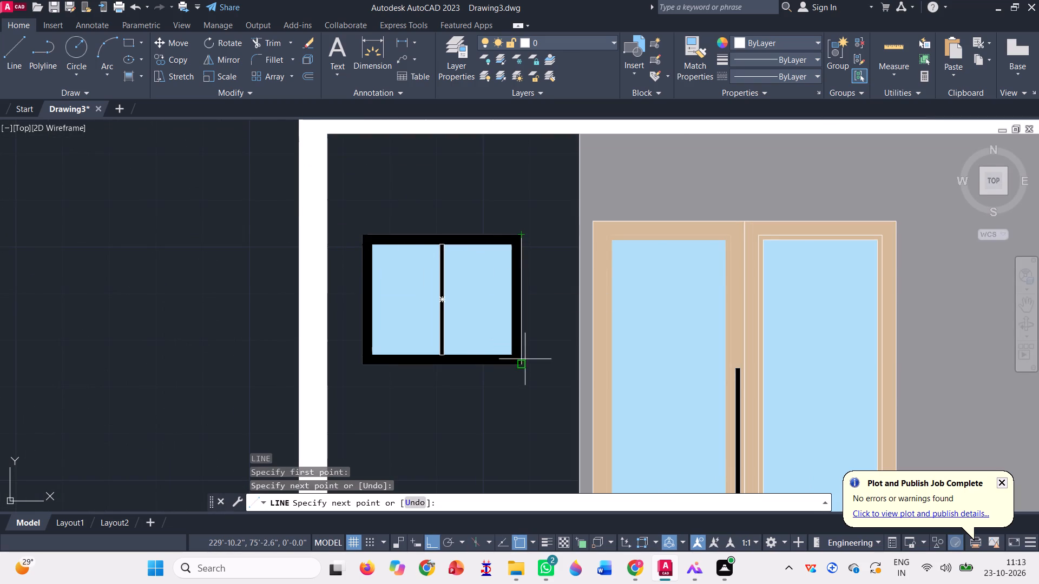
pyautogui.click(522, 366)
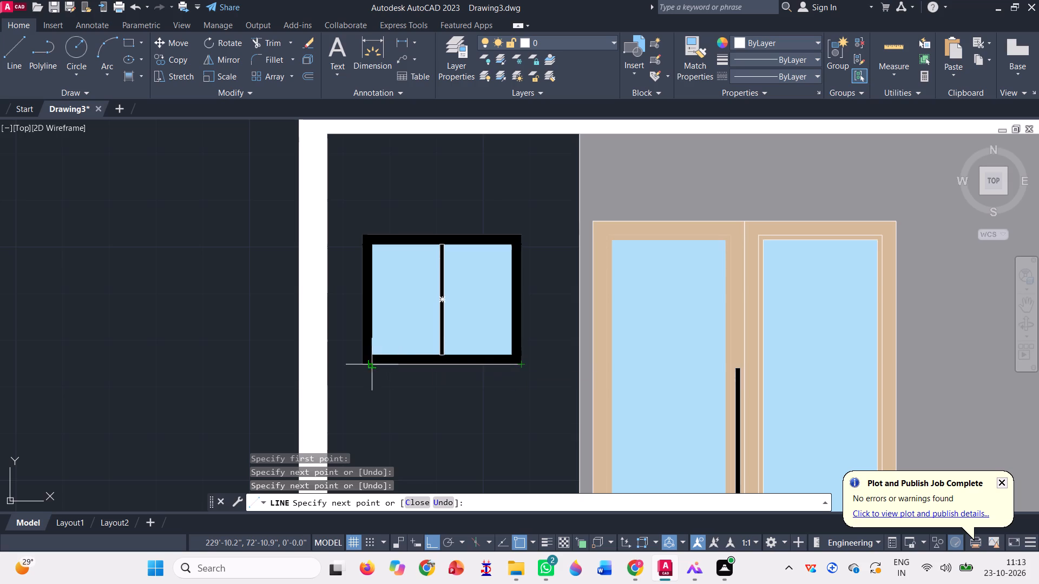
pyautogui.click(363, 365)
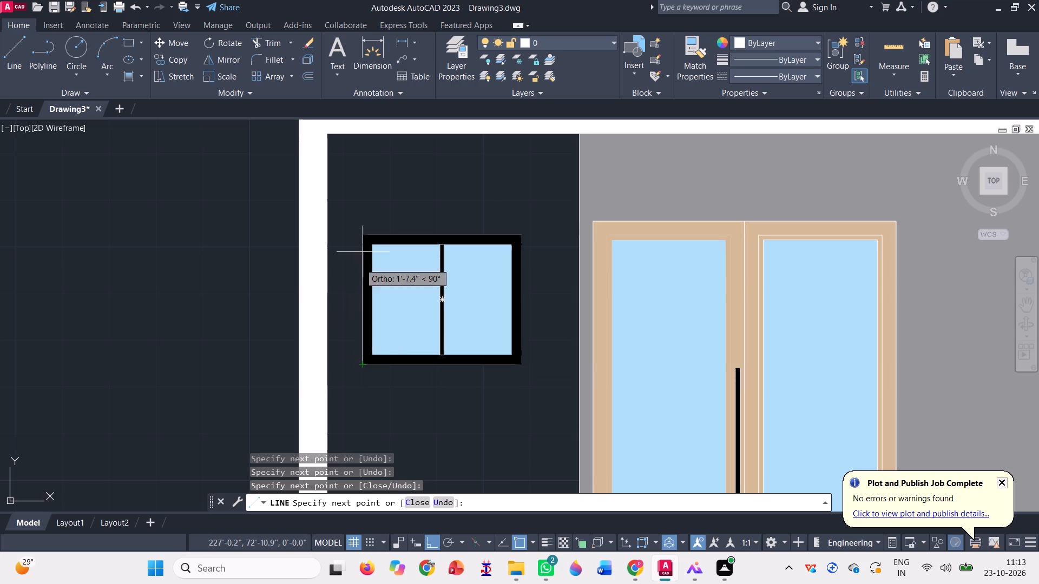
pyautogui.click(363, 235)
pyautogui.press('space')
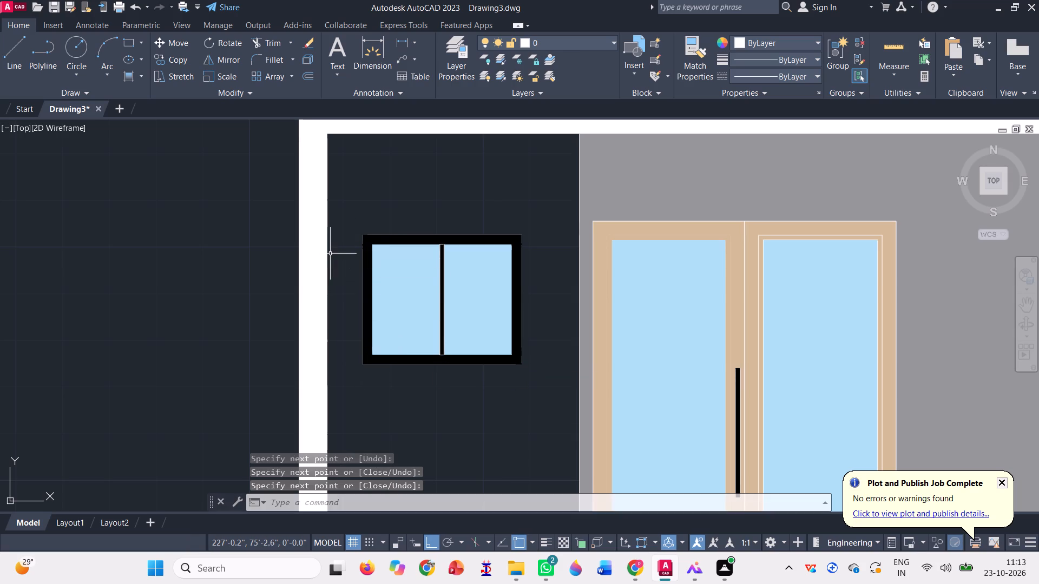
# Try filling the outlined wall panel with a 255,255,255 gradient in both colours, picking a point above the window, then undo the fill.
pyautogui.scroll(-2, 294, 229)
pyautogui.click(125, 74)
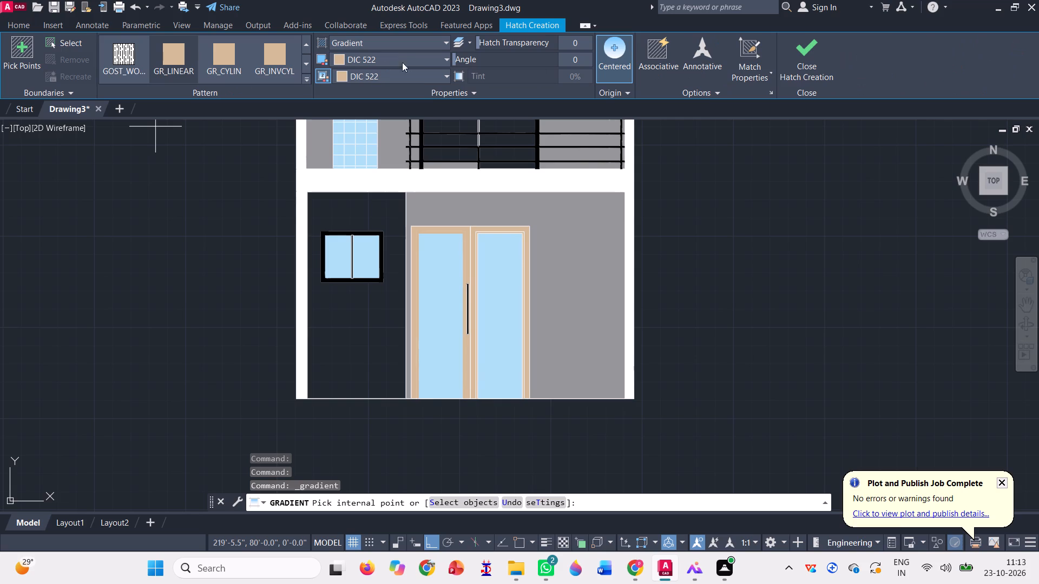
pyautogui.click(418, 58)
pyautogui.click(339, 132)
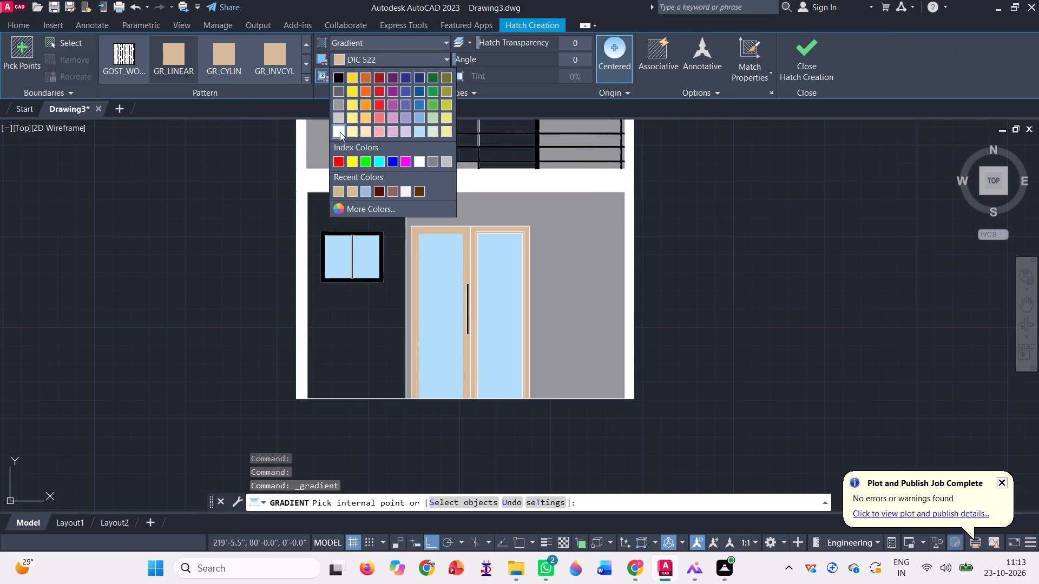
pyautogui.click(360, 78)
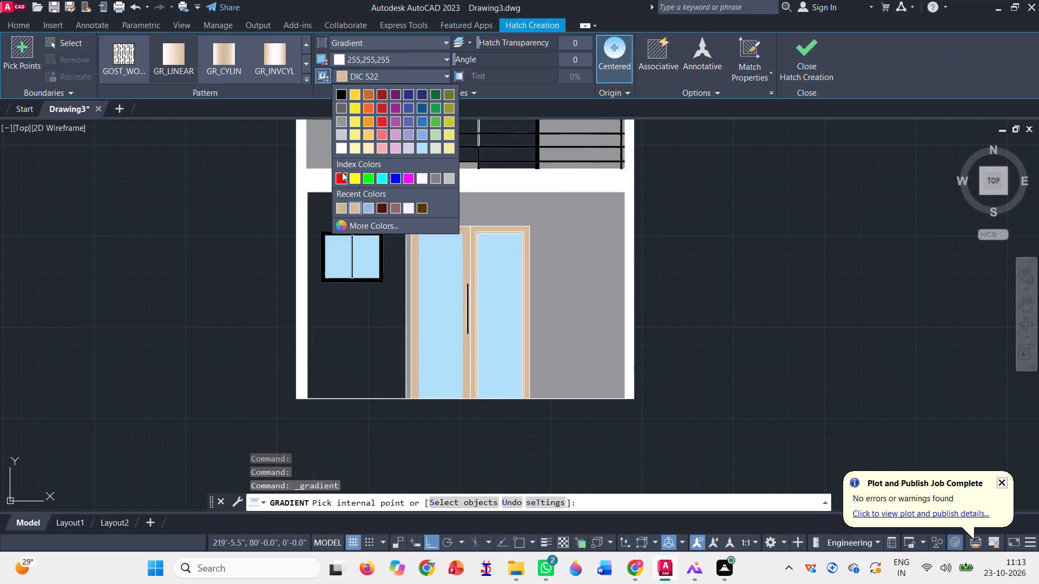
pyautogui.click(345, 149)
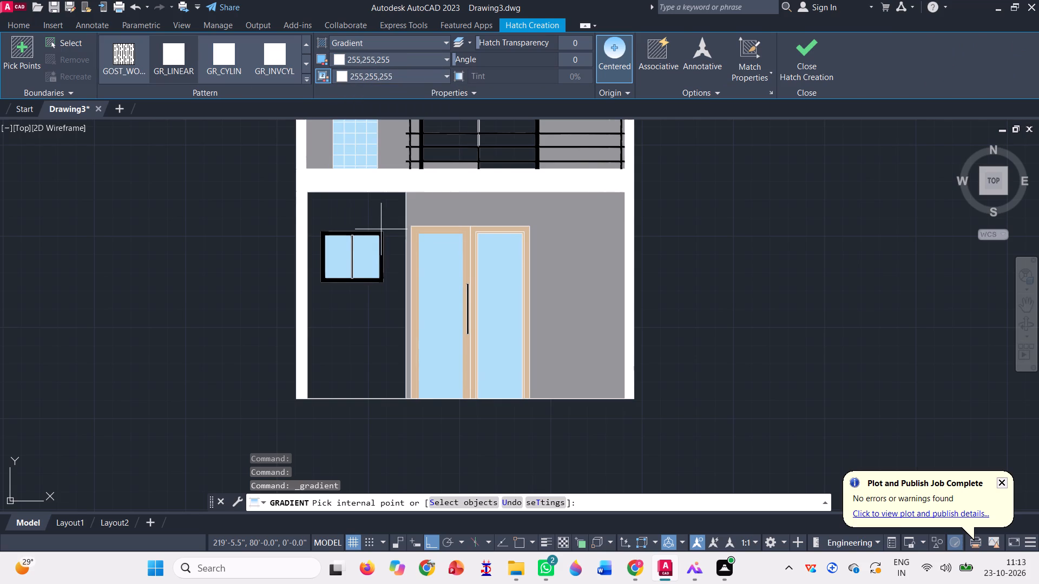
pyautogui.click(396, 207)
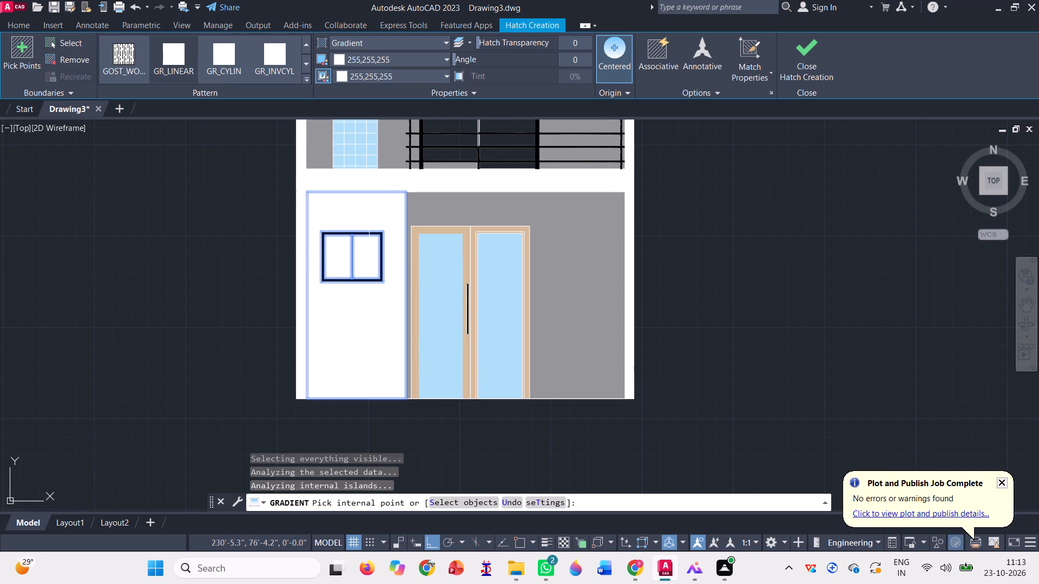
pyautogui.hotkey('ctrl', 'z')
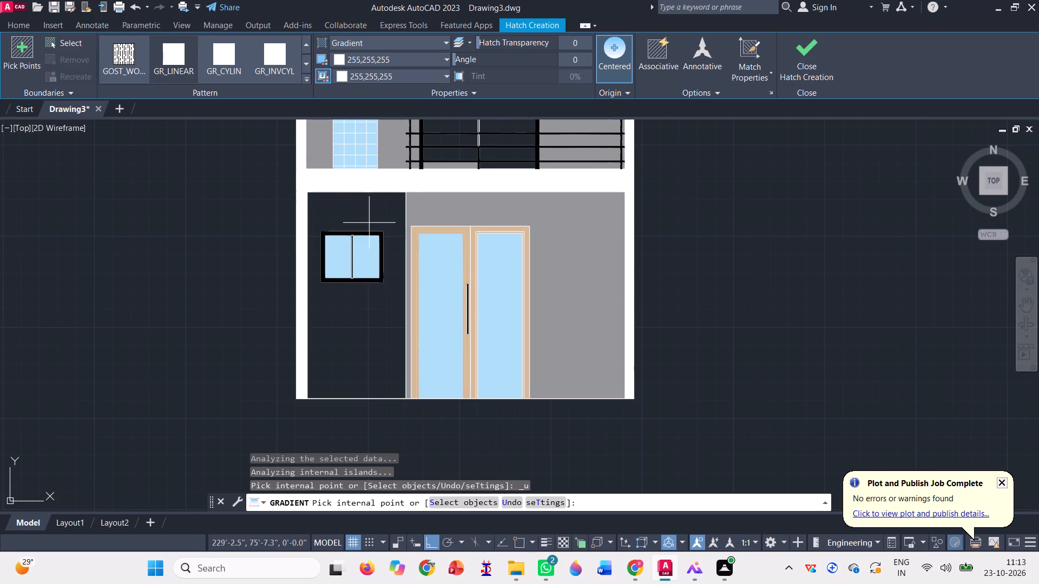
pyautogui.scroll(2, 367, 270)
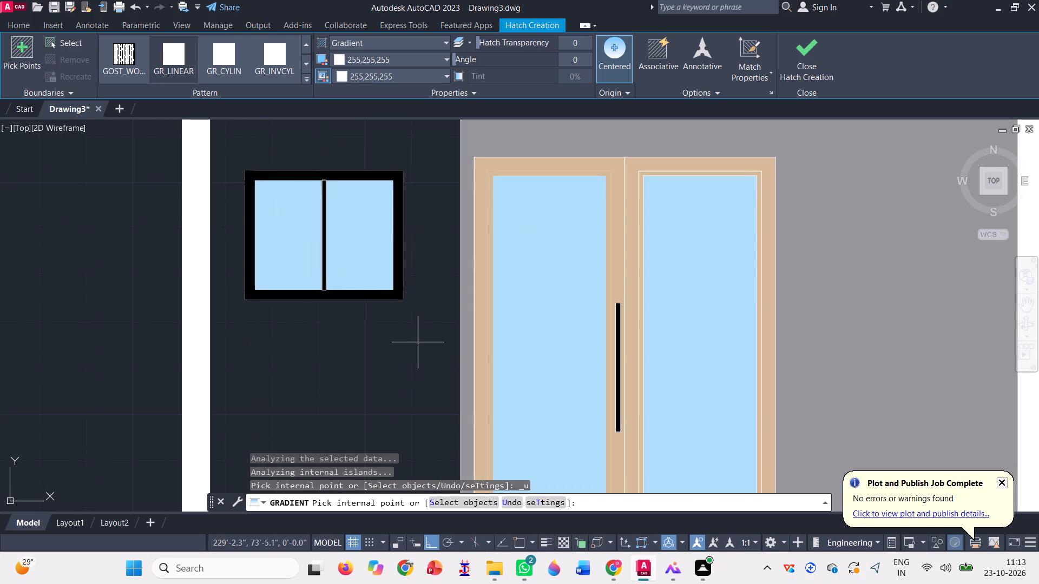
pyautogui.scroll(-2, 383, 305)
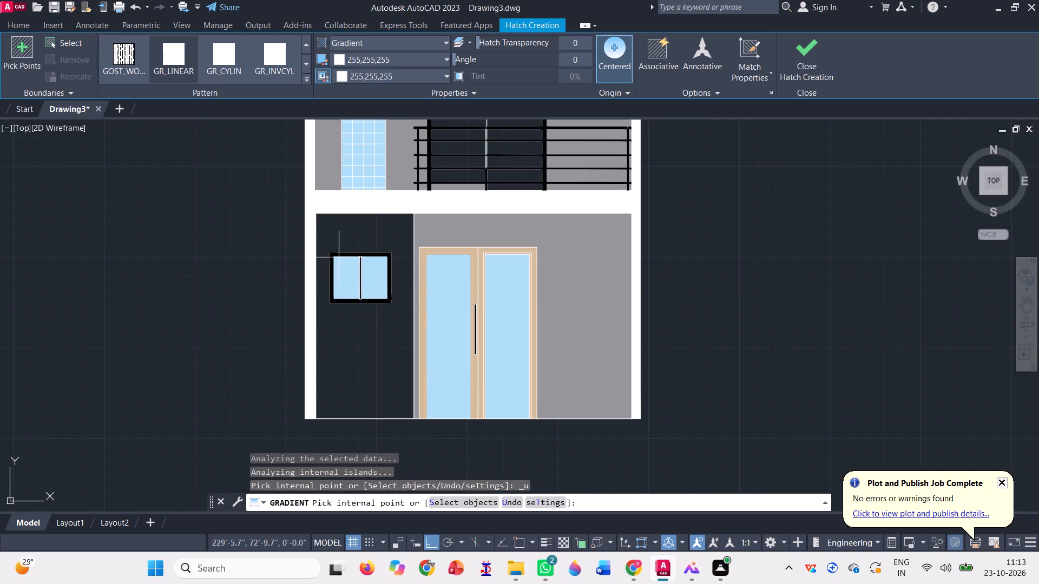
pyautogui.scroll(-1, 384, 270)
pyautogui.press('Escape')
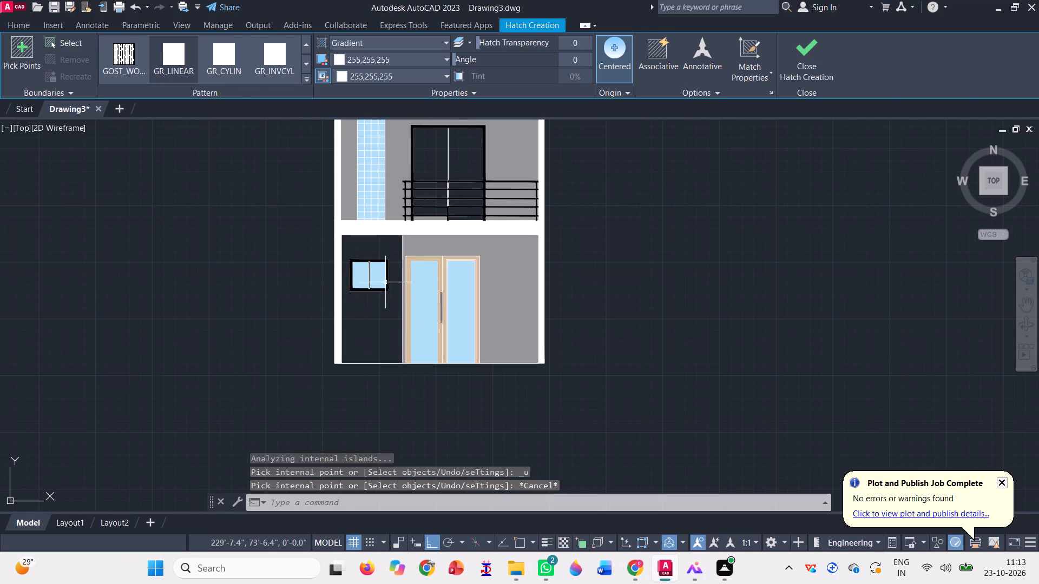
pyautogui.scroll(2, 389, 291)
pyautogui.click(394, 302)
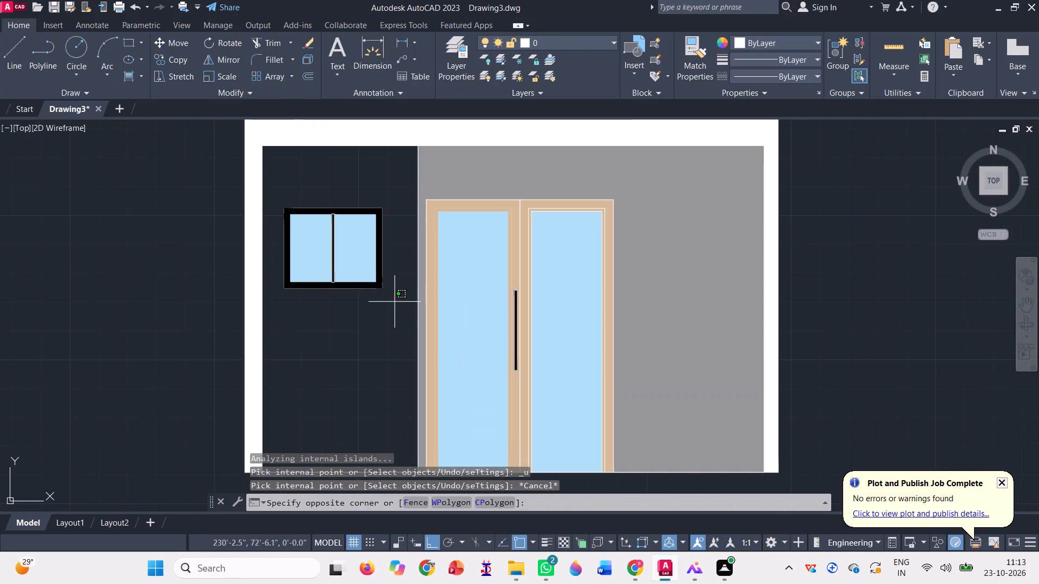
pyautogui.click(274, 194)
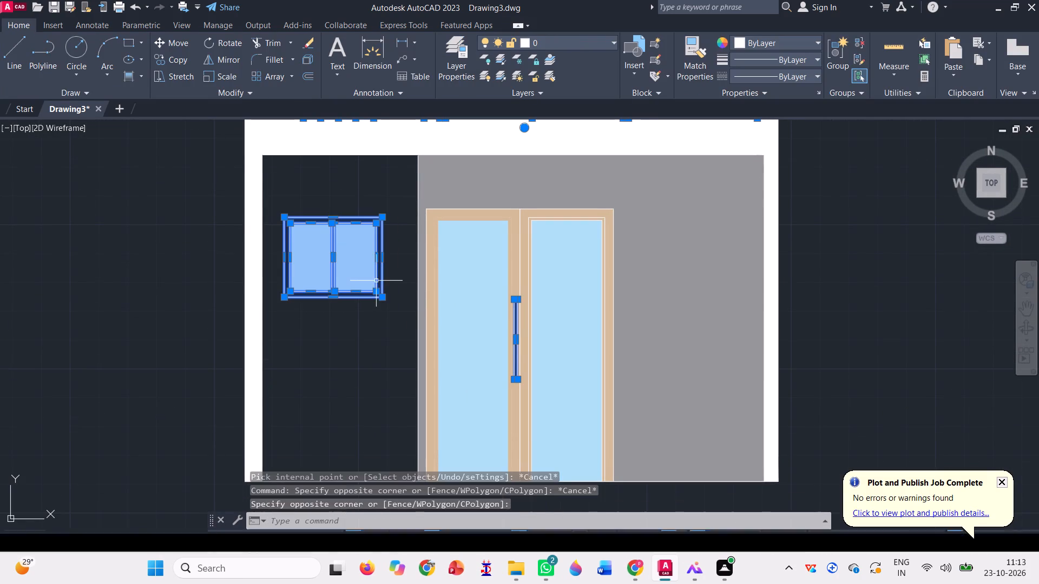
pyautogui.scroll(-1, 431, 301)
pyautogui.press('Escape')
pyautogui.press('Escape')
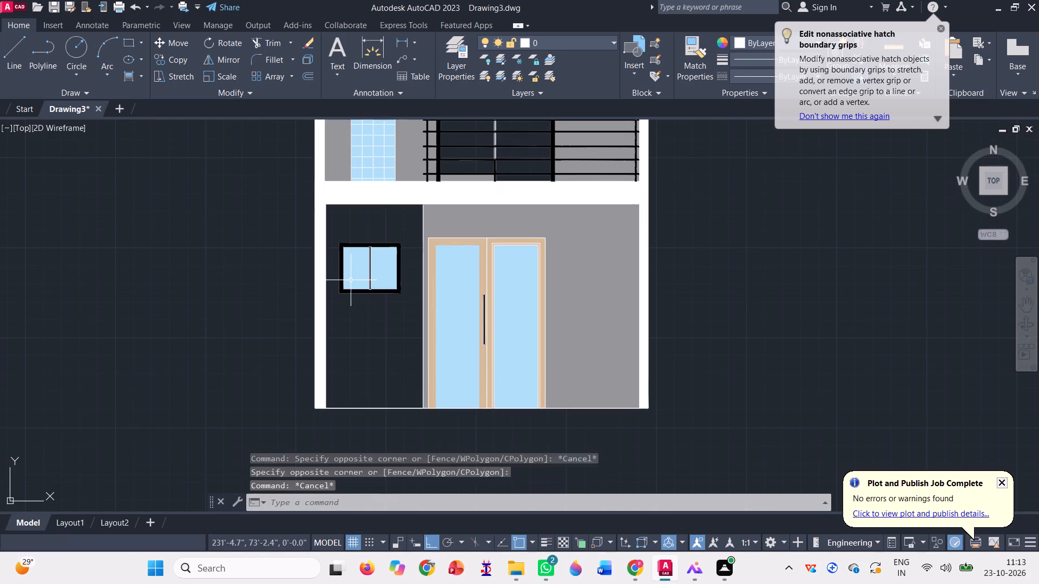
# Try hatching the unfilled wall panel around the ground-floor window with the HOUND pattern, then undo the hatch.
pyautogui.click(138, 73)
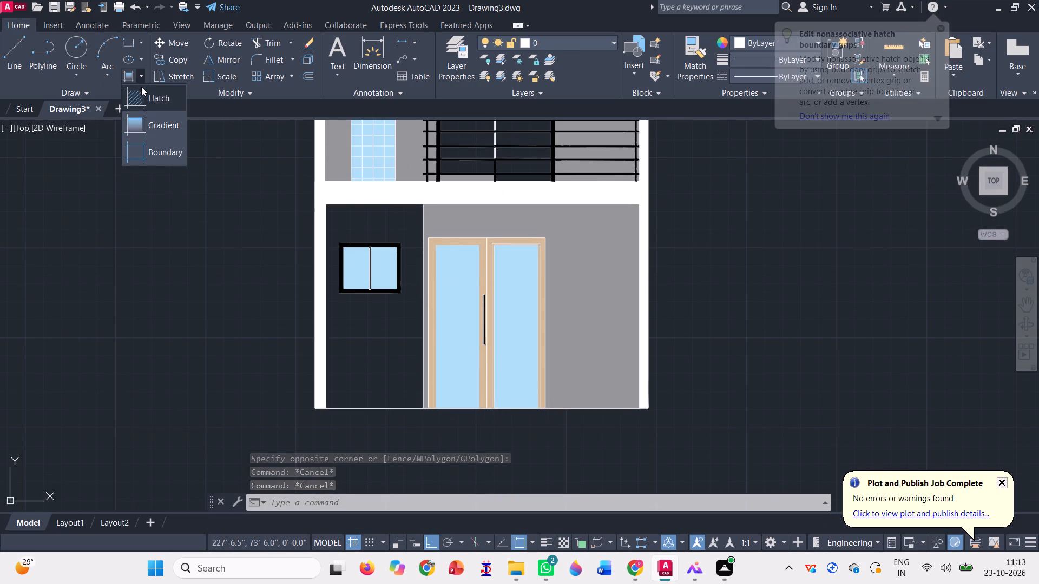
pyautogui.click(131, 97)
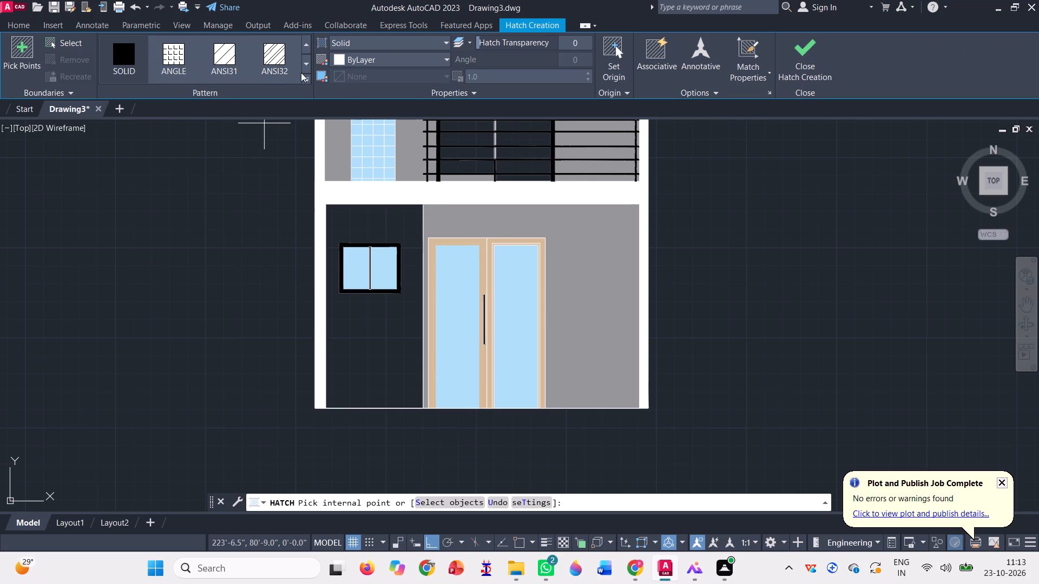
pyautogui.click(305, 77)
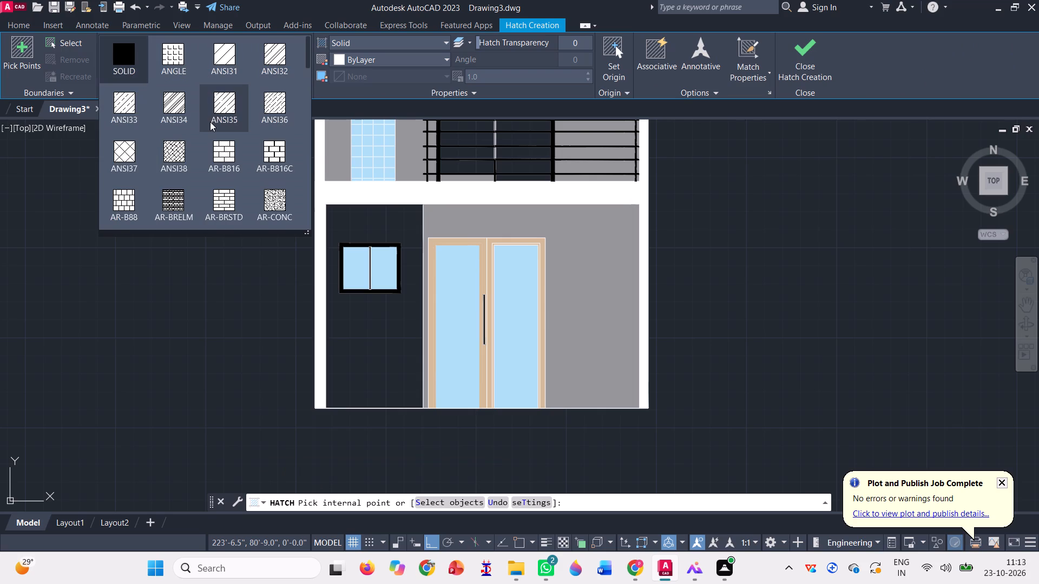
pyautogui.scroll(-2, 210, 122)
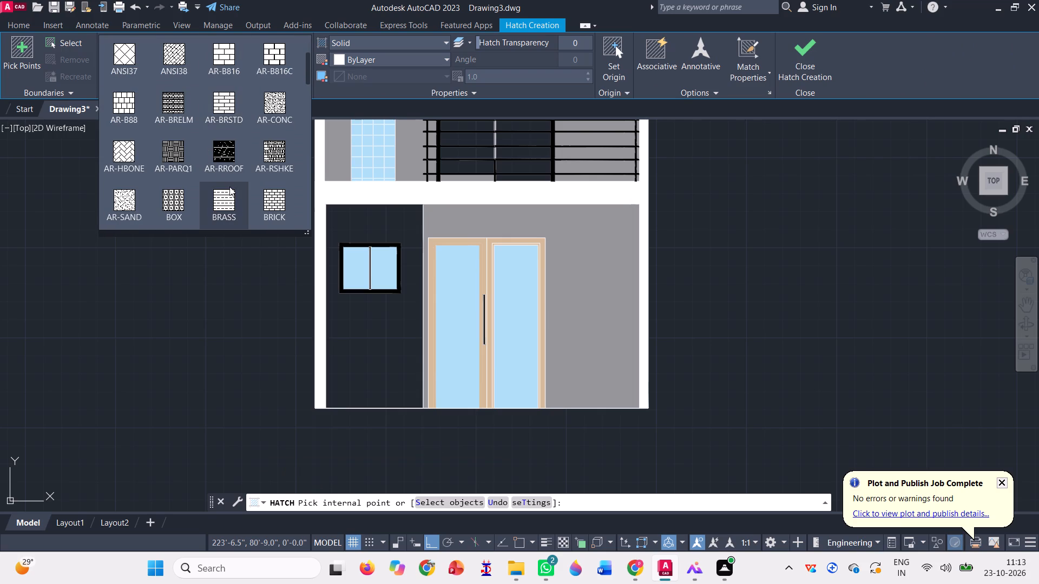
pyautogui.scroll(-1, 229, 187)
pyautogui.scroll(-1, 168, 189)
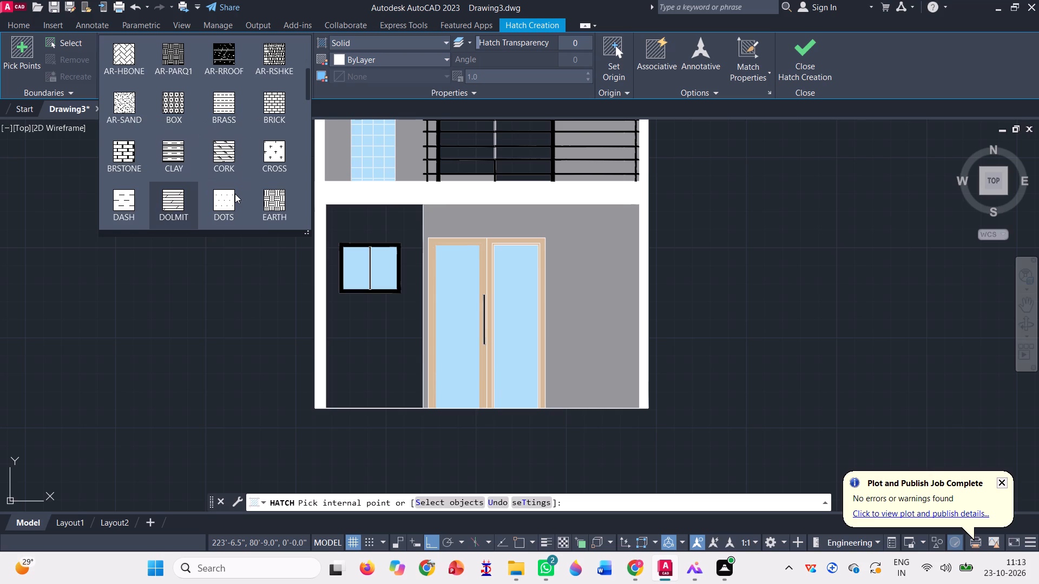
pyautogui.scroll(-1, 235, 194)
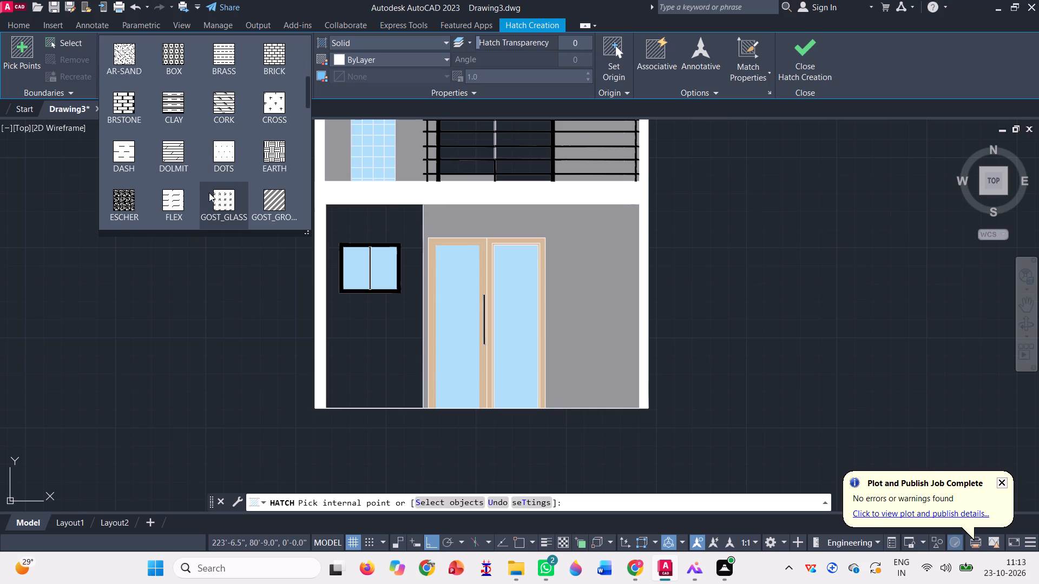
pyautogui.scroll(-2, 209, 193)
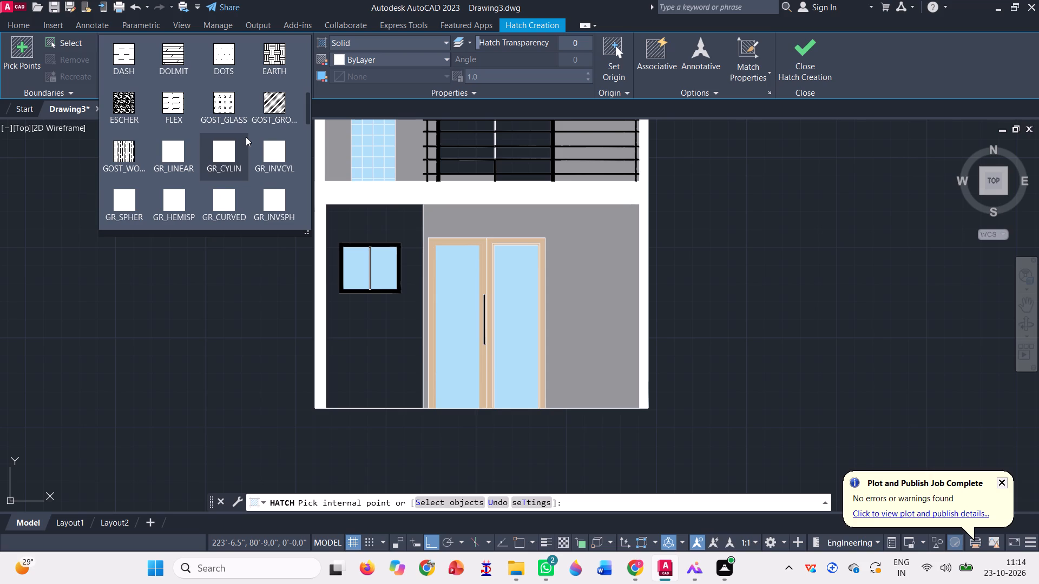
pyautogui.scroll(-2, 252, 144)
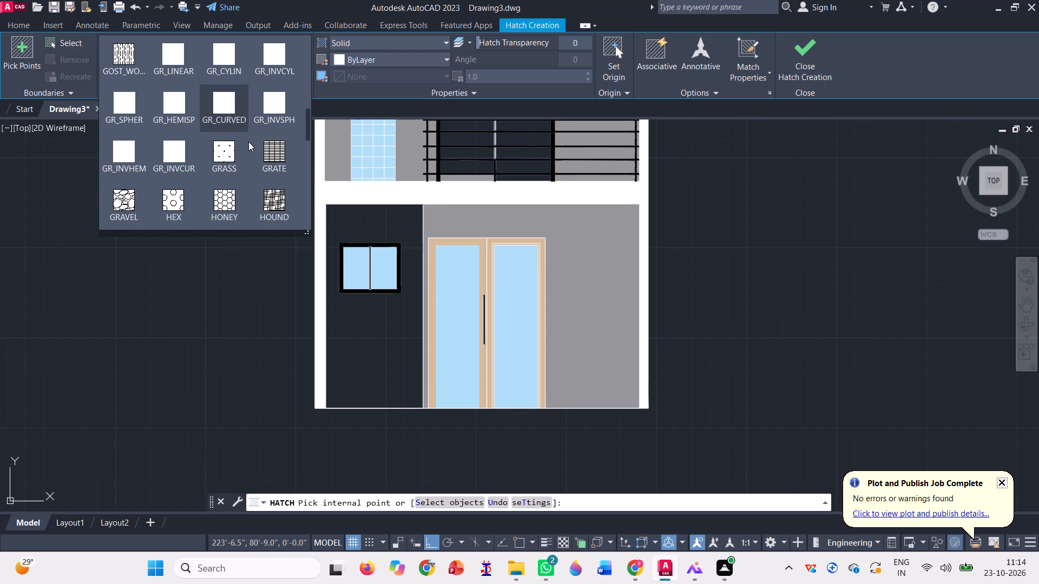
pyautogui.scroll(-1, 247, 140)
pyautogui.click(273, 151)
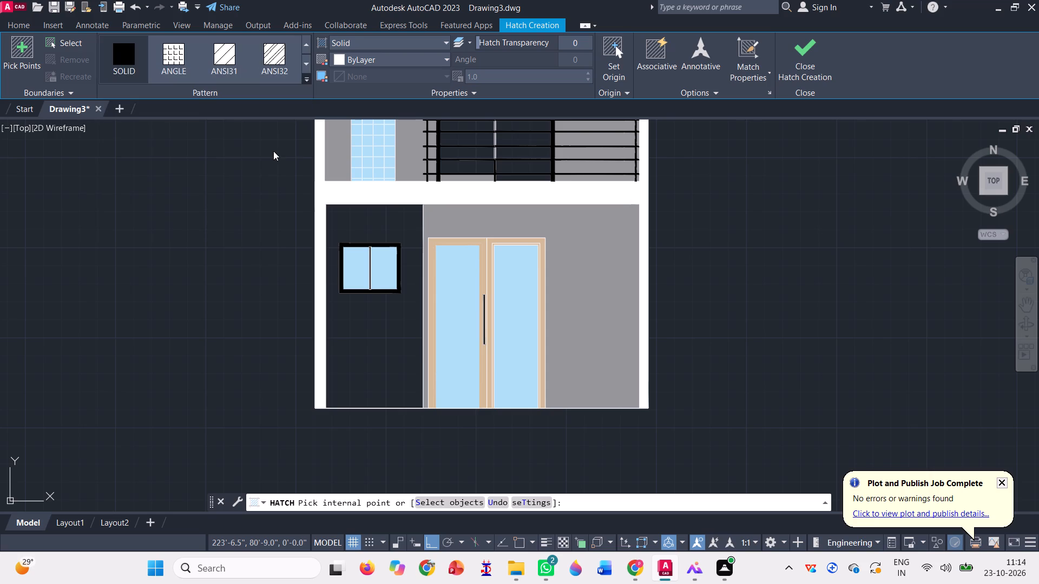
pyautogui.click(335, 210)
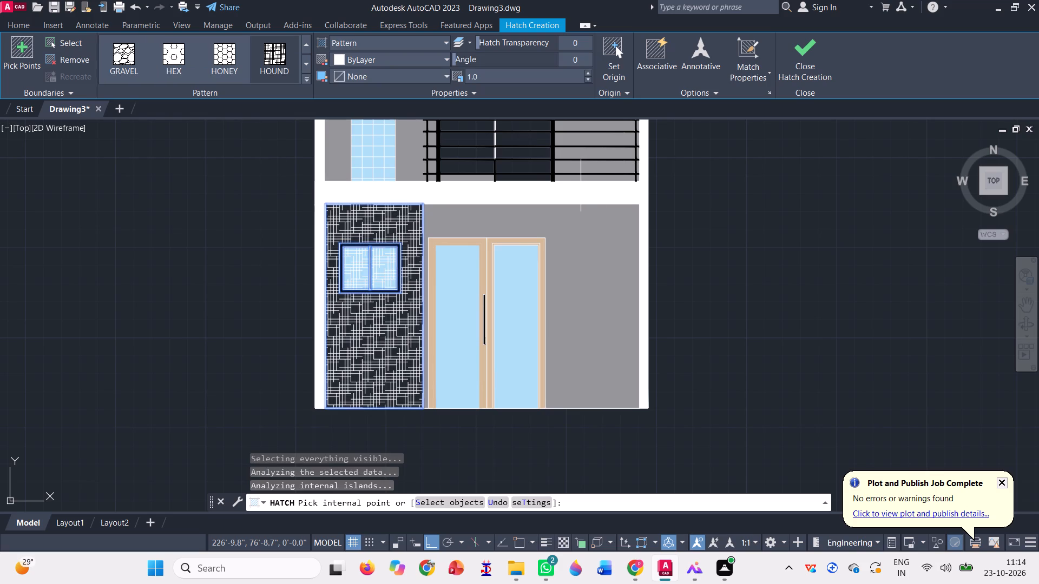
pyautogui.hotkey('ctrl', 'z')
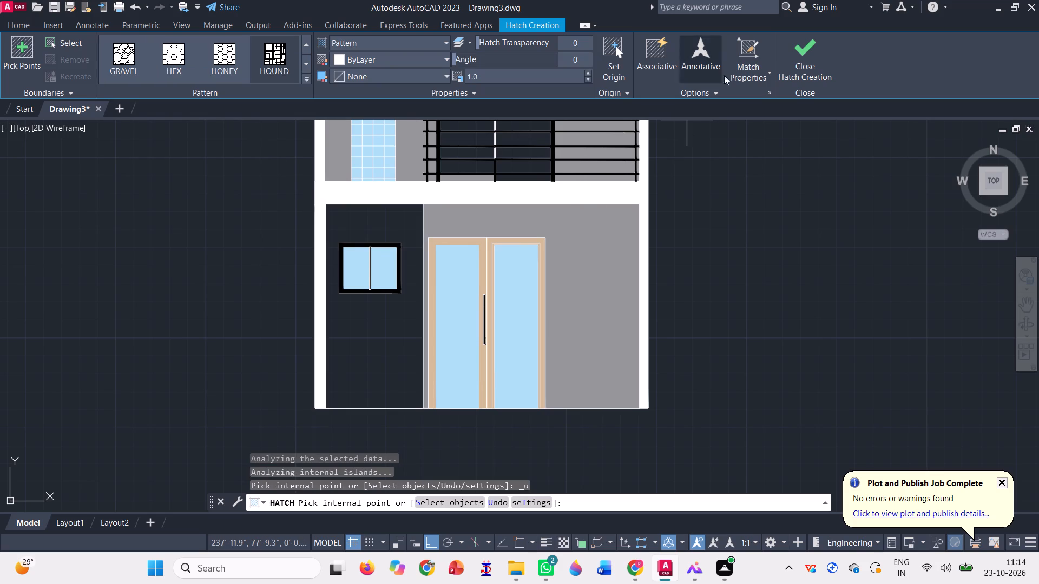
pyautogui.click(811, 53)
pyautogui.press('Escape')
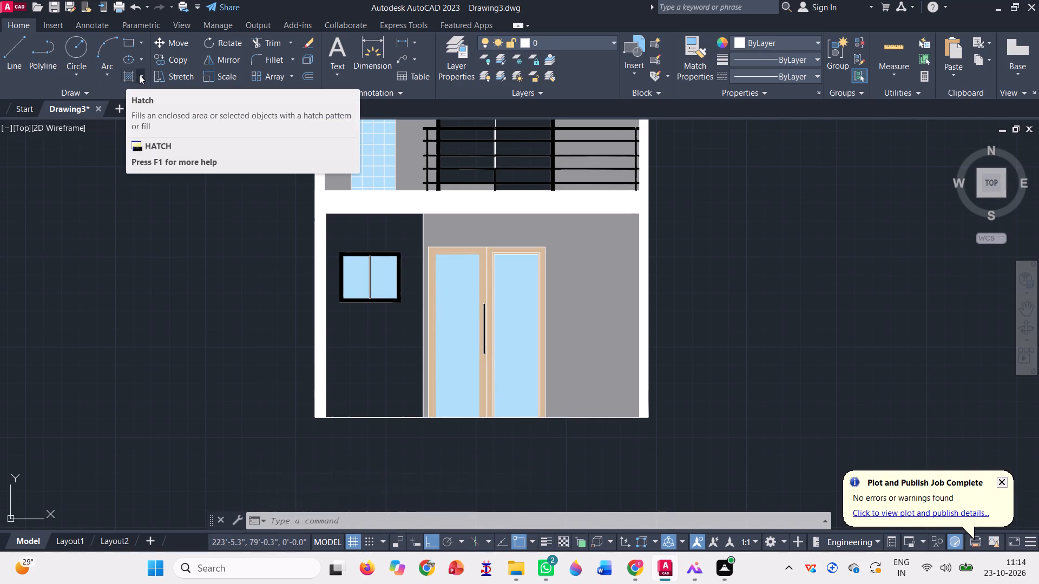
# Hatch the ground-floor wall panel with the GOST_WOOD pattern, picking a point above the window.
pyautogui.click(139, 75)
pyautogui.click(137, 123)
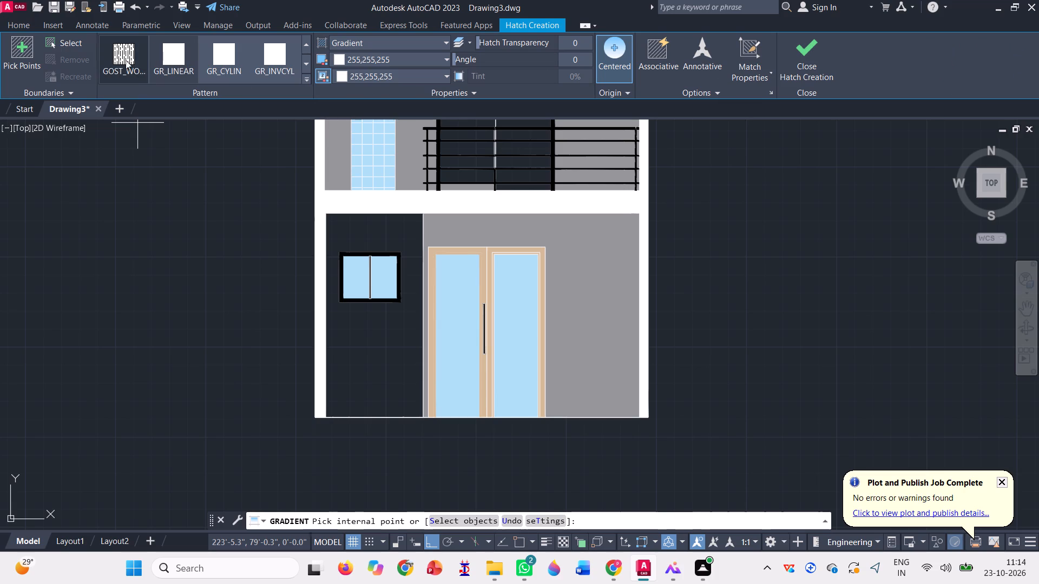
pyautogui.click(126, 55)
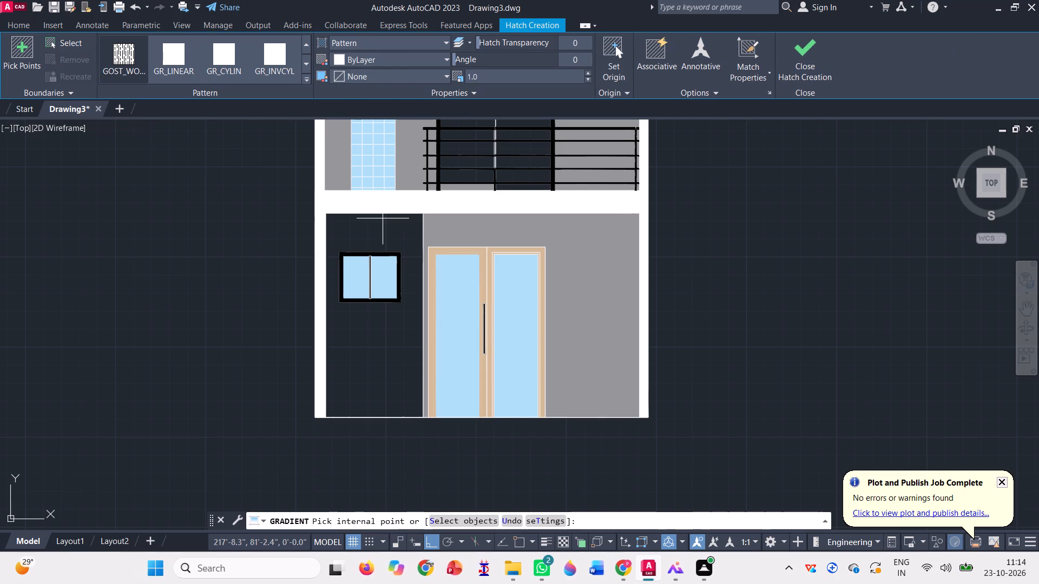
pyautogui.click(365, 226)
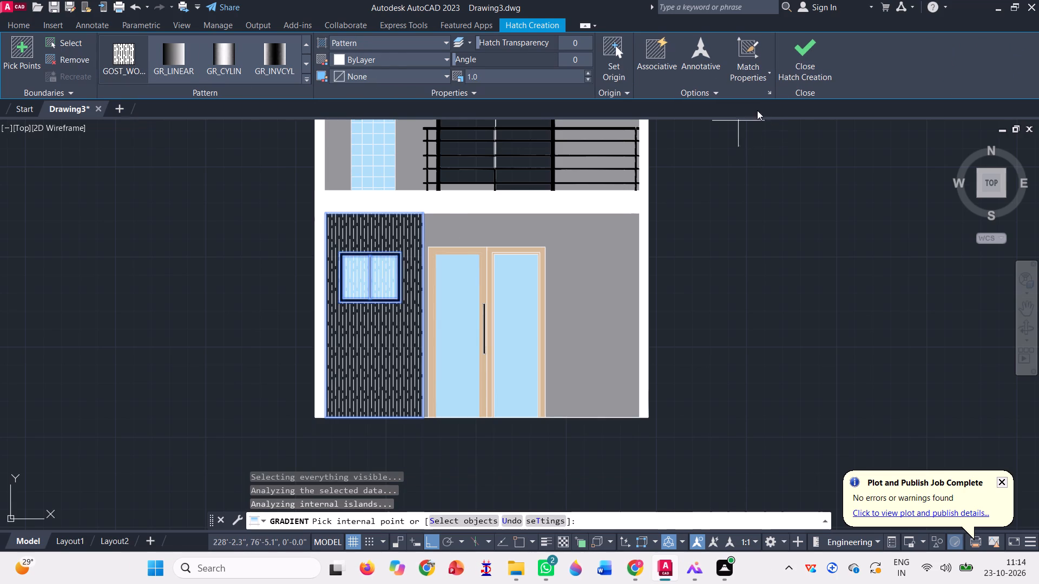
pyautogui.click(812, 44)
# Delete the light-blue glass fill from the ground-floor window.
pyautogui.scroll(2, 314, 307)
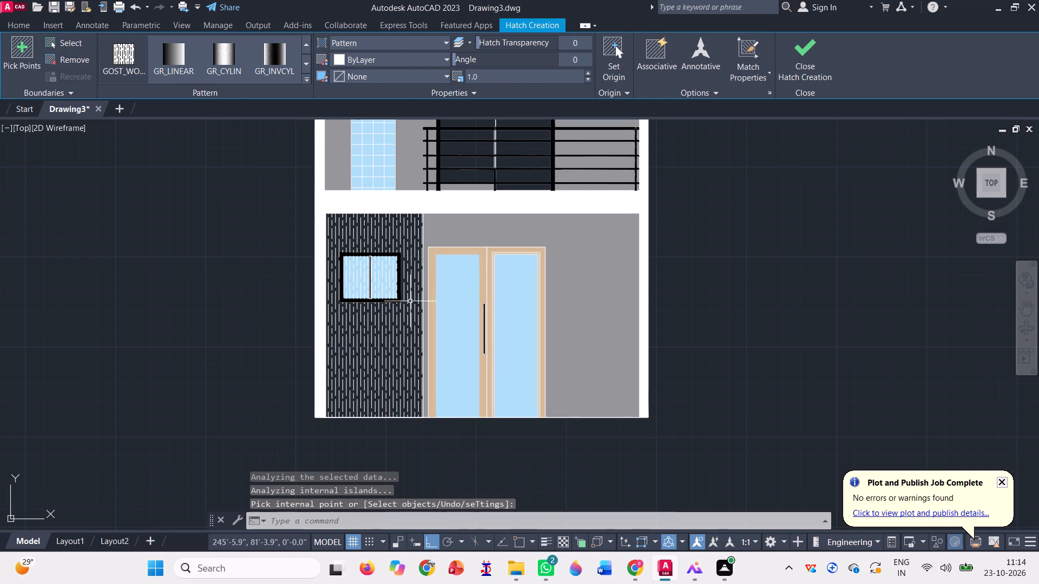
pyautogui.scroll(3, 306, 259)
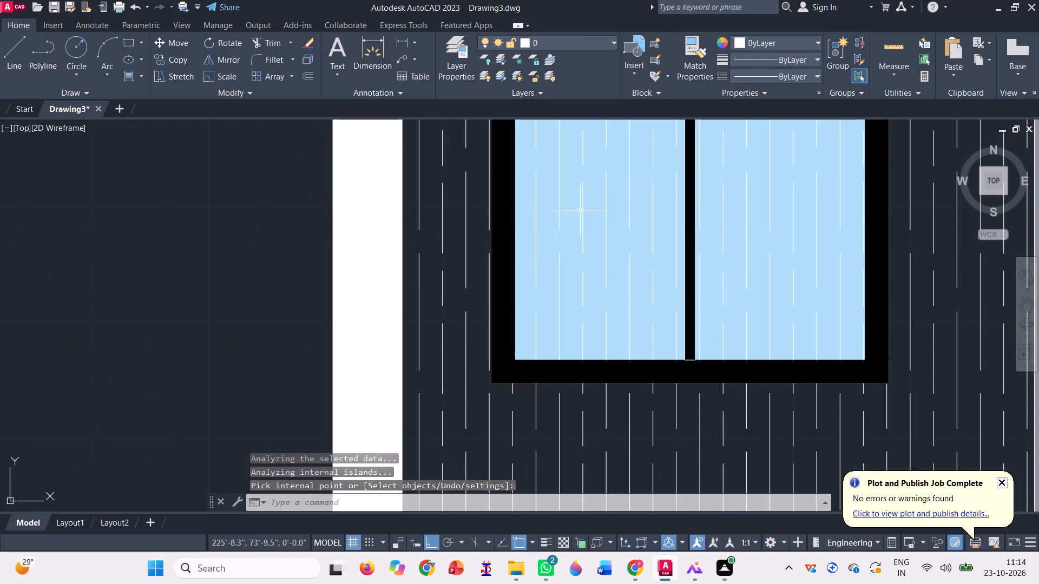
pyautogui.click(580, 210)
pyautogui.scroll(-5, 509, 241)
pyautogui.press('Delete')
pyautogui.scroll(-2, 422, 280)
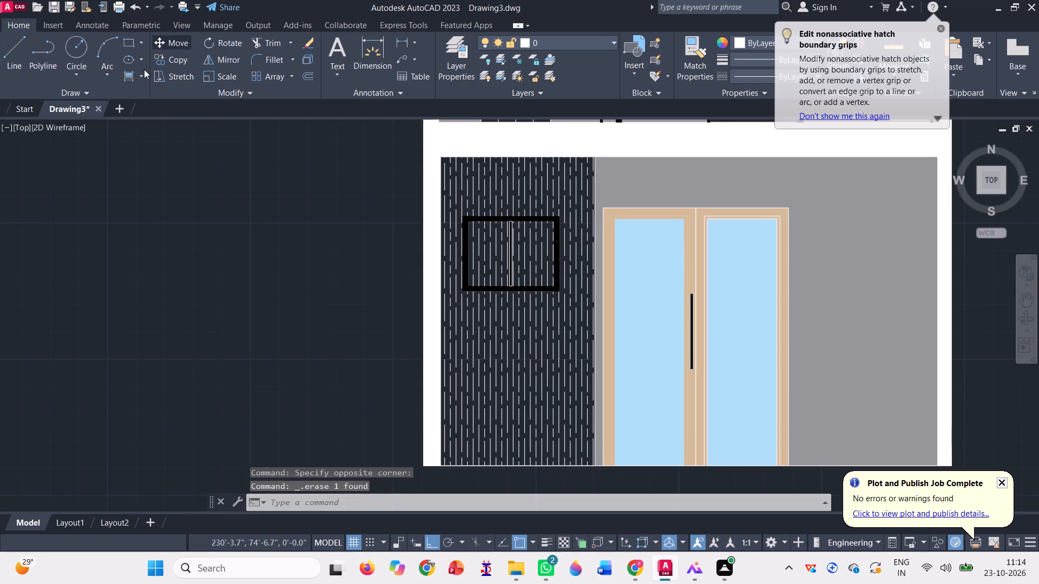
# Fill both panes of the ground-floor window with a gradient set to 153,185,219 in both colours.
pyautogui.click(126, 75)
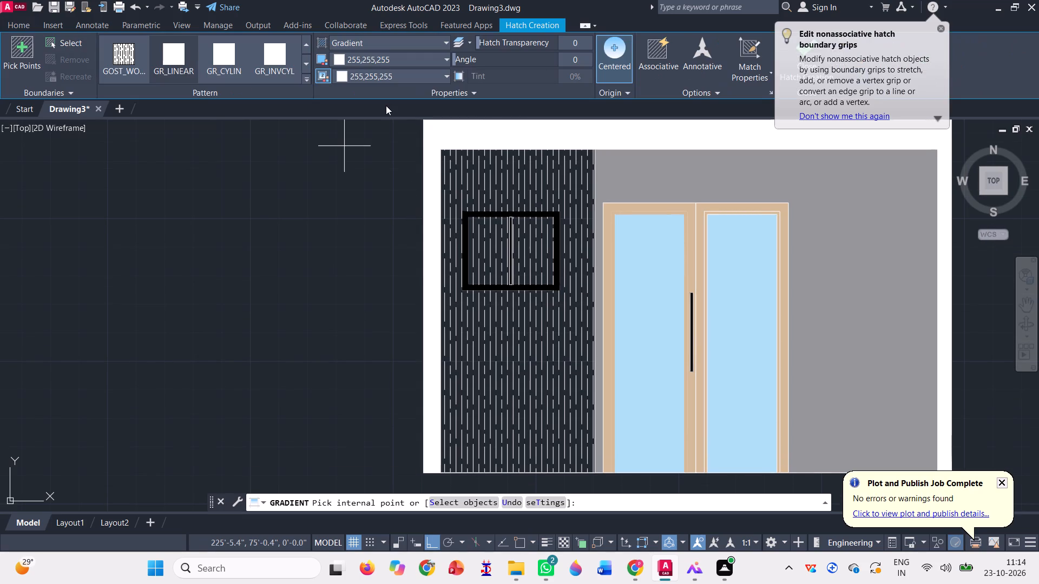
pyautogui.click(354, 57)
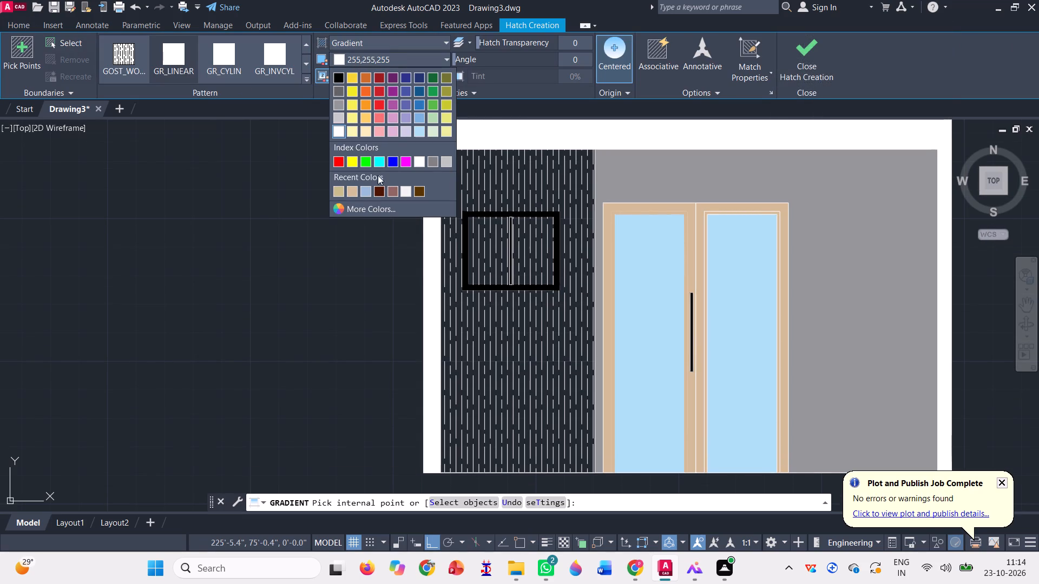
pyautogui.click(361, 191)
pyautogui.click(353, 75)
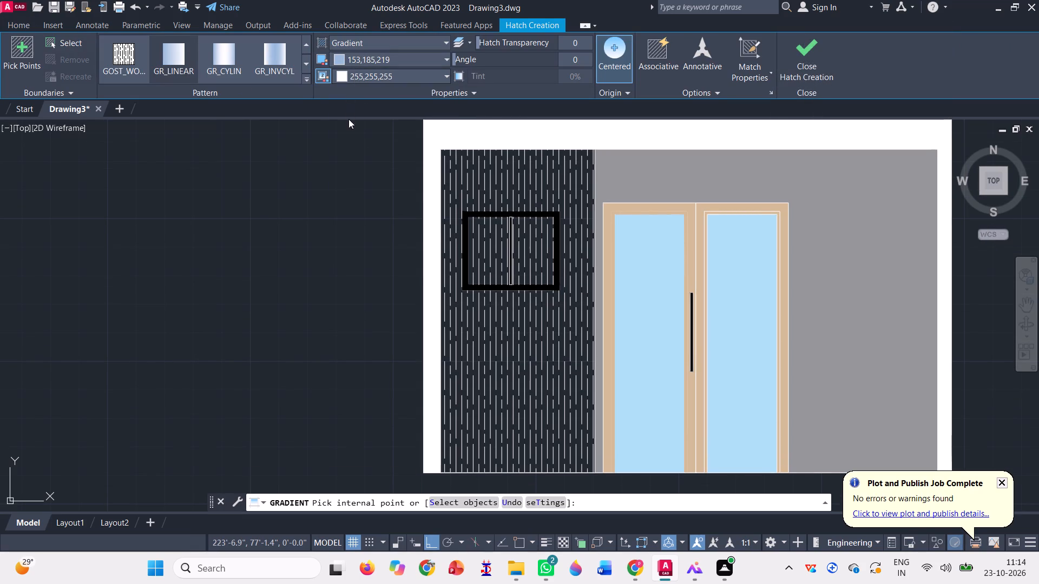
pyautogui.click(366, 210)
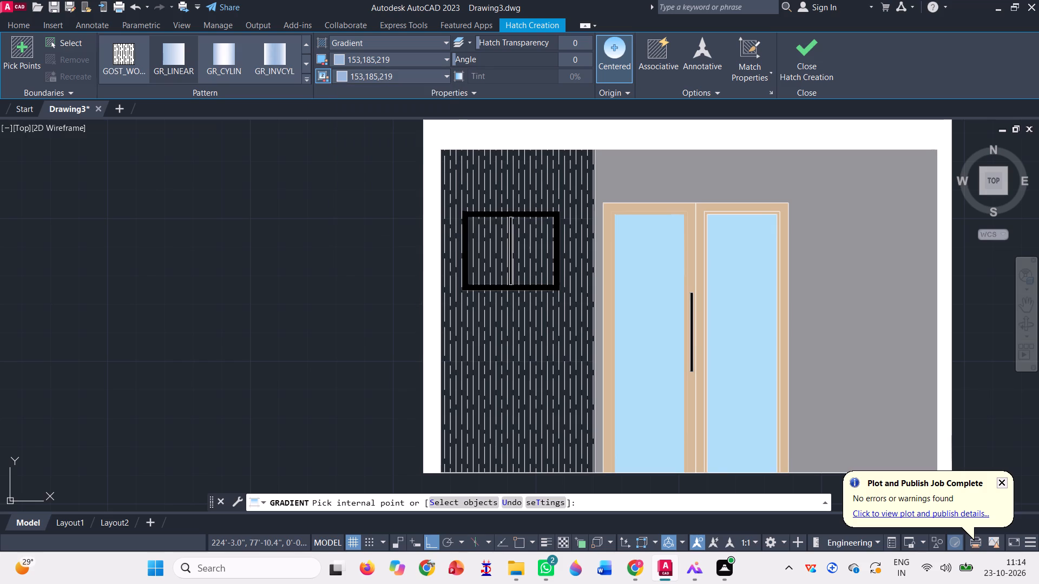
pyautogui.click(488, 245)
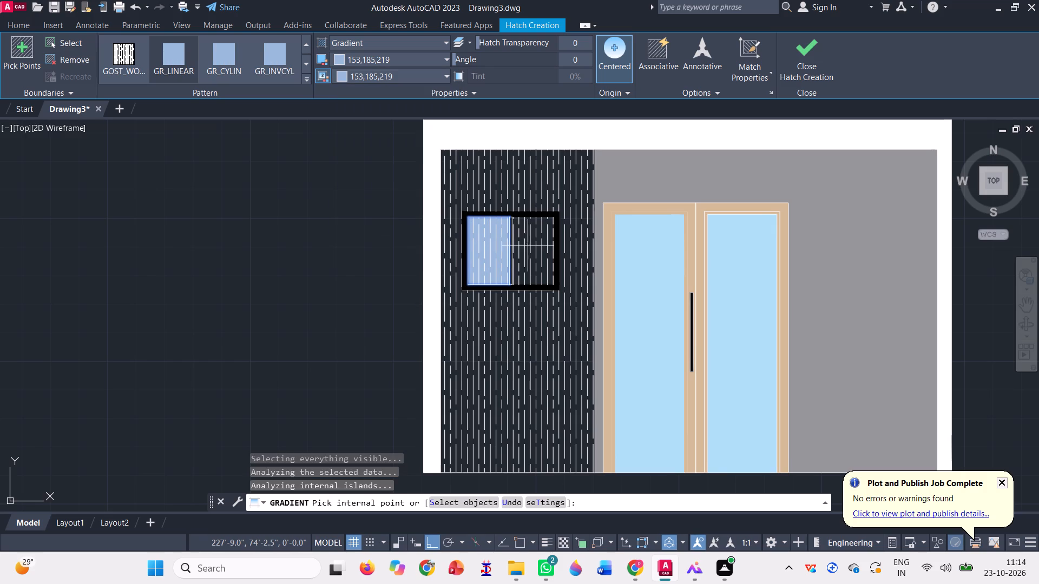
pyautogui.click(530, 245)
pyautogui.scroll(-1, 319, 244)
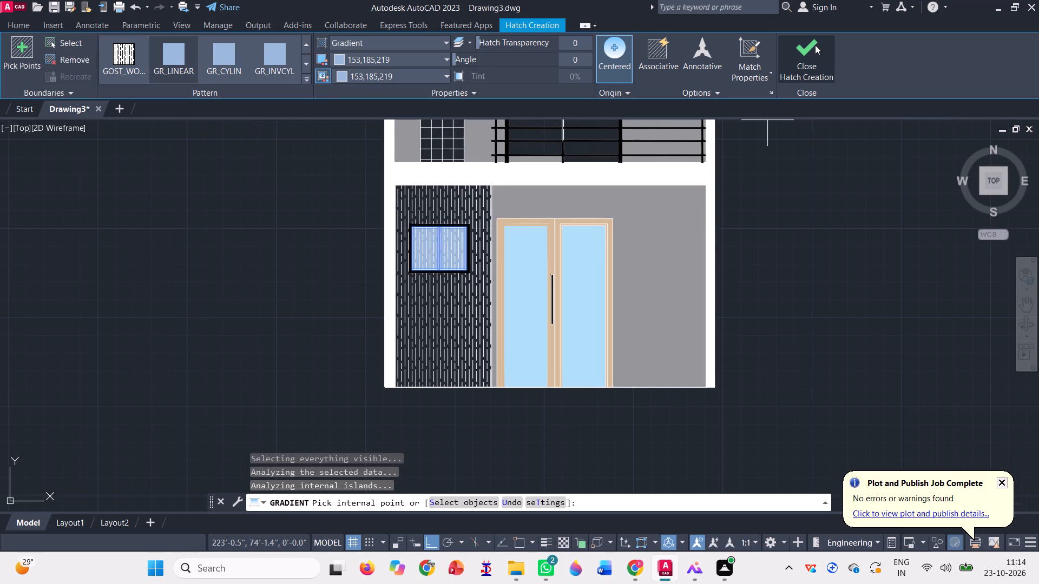
pyautogui.click(815, 45)
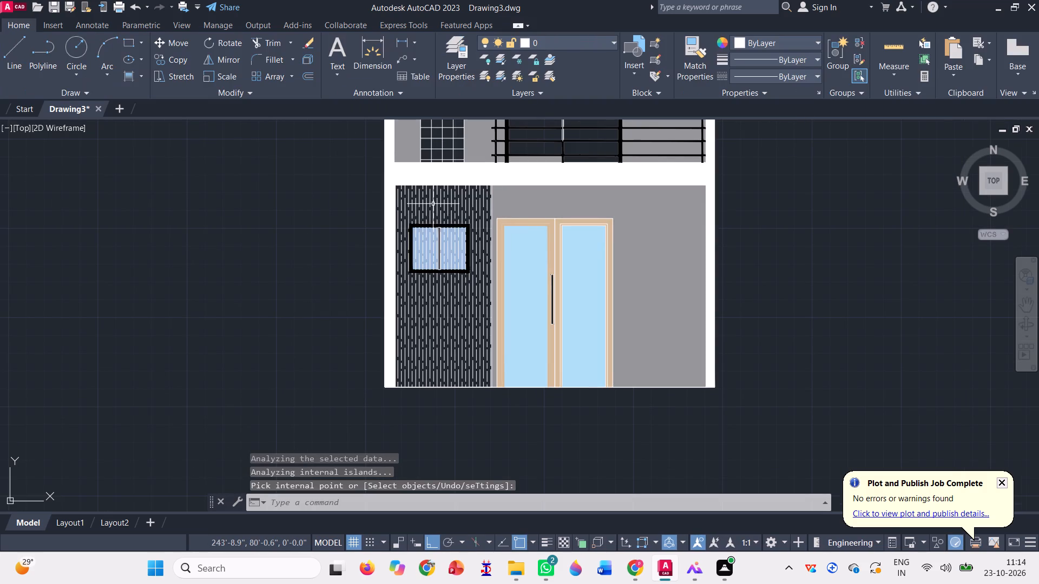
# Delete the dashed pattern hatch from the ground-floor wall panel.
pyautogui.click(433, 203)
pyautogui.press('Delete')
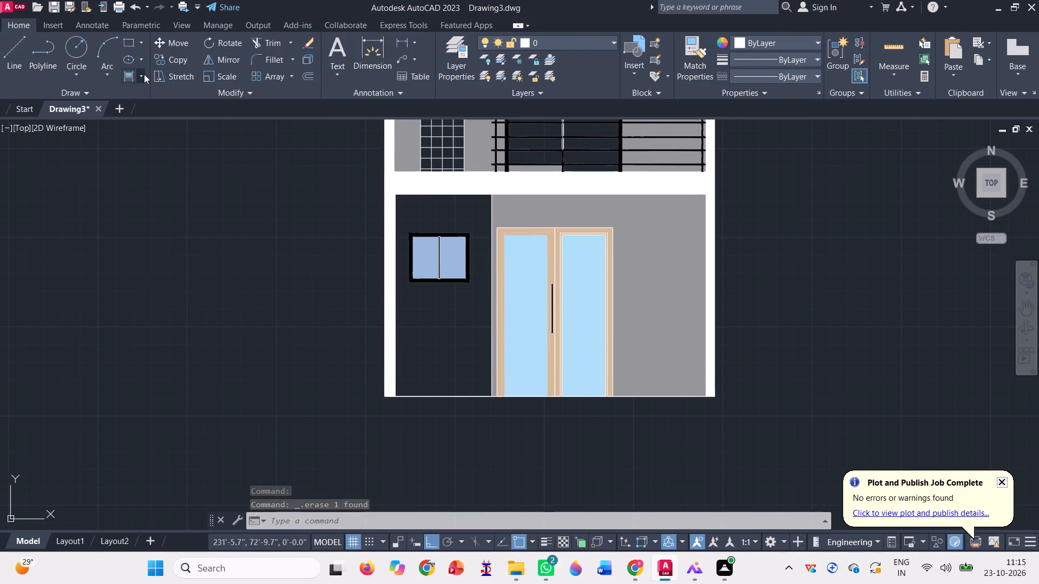
# Fill the ground-floor wall panel with a 255,255,255 gradient in both colours, picking a point above the window.
pyautogui.click(143, 73)
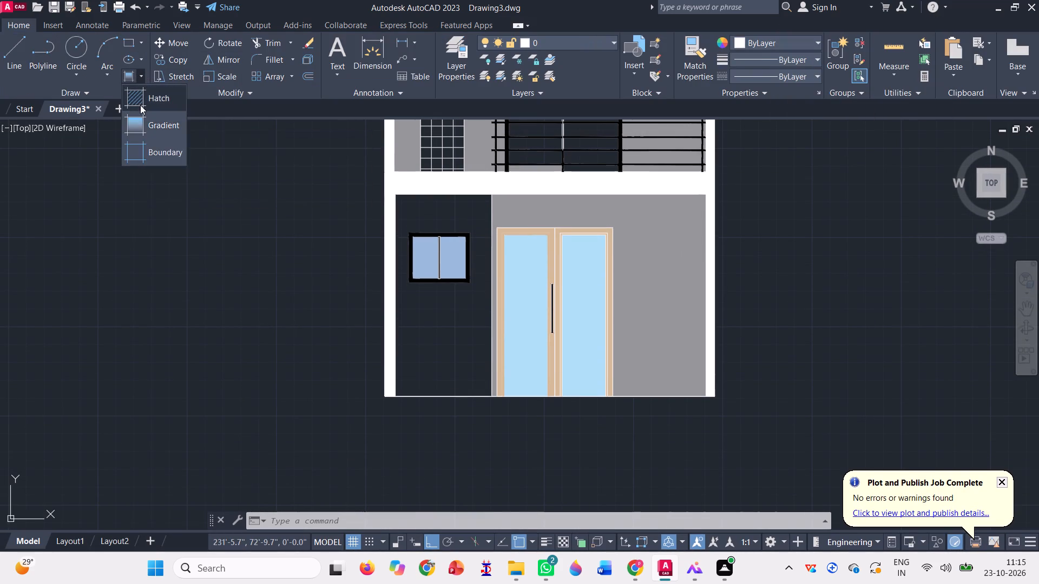
pyautogui.click(144, 127)
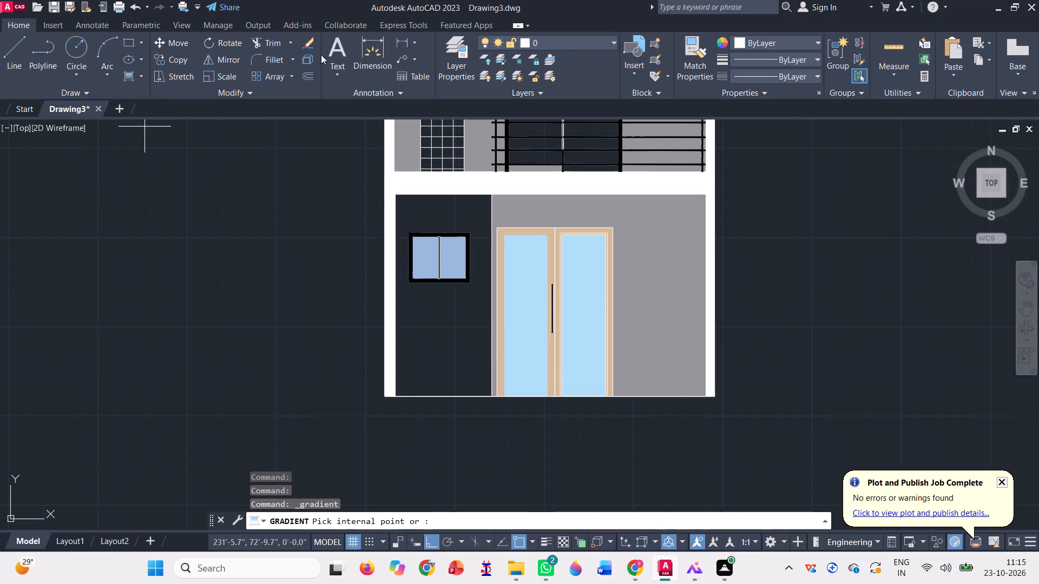
pyautogui.click(357, 58)
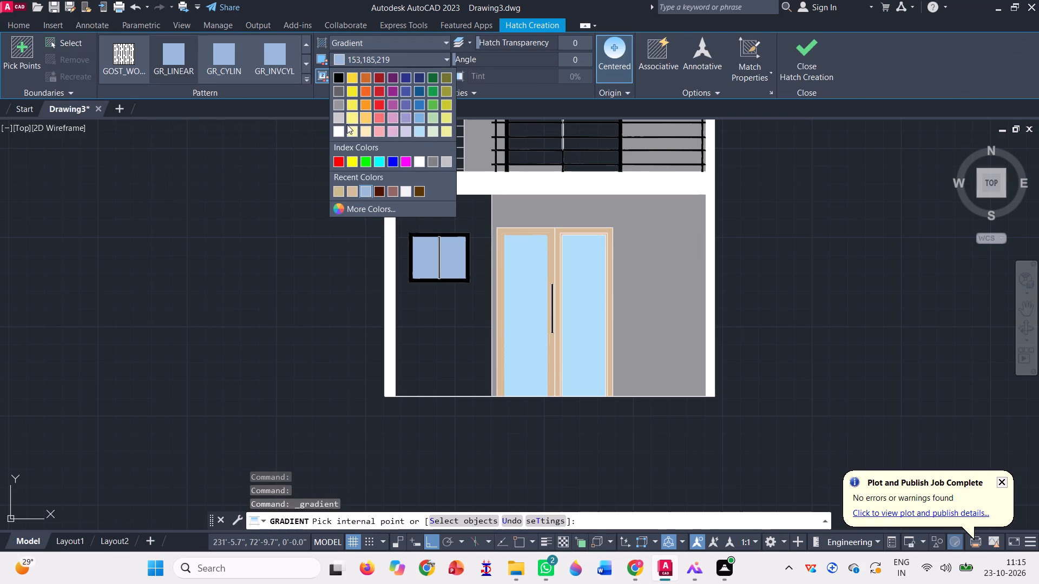
pyautogui.click(338, 127)
pyautogui.click(354, 78)
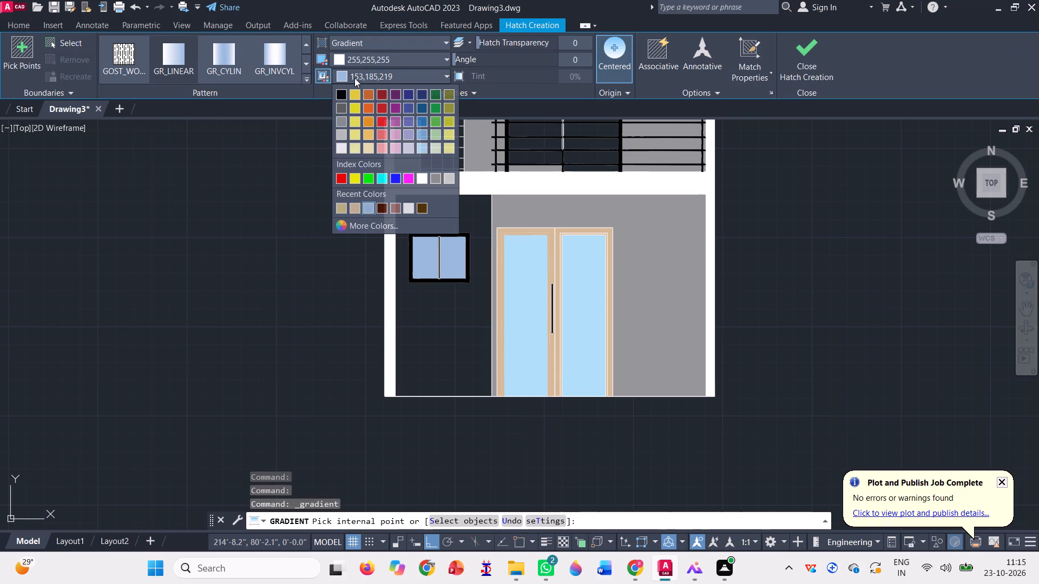
pyautogui.click(340, 149)
pyautogui.scroll(1, 427, 205)
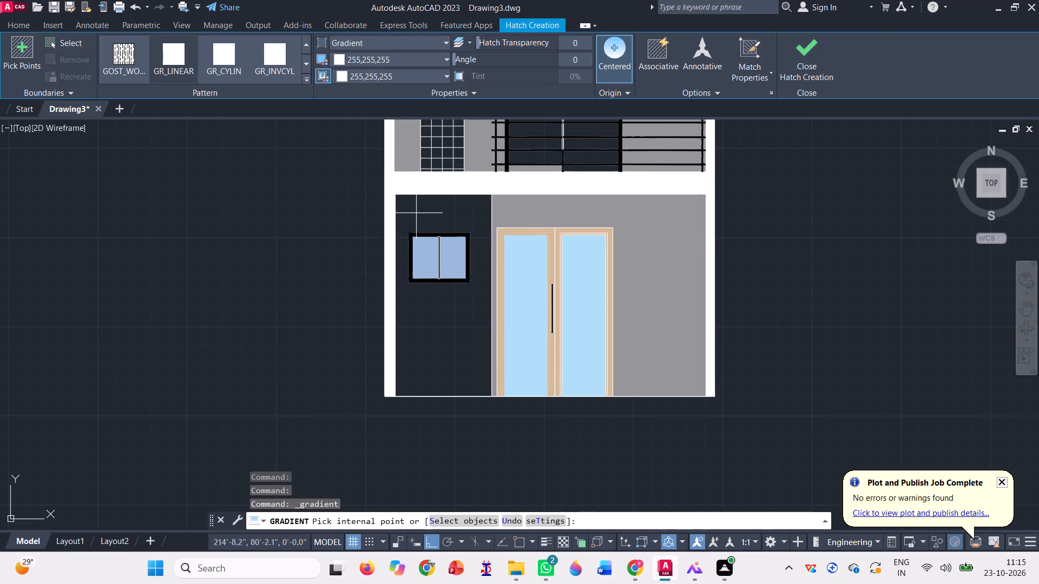
pyautogui.scroll(1, 427, 205)
pyautogui.click(407, 191)
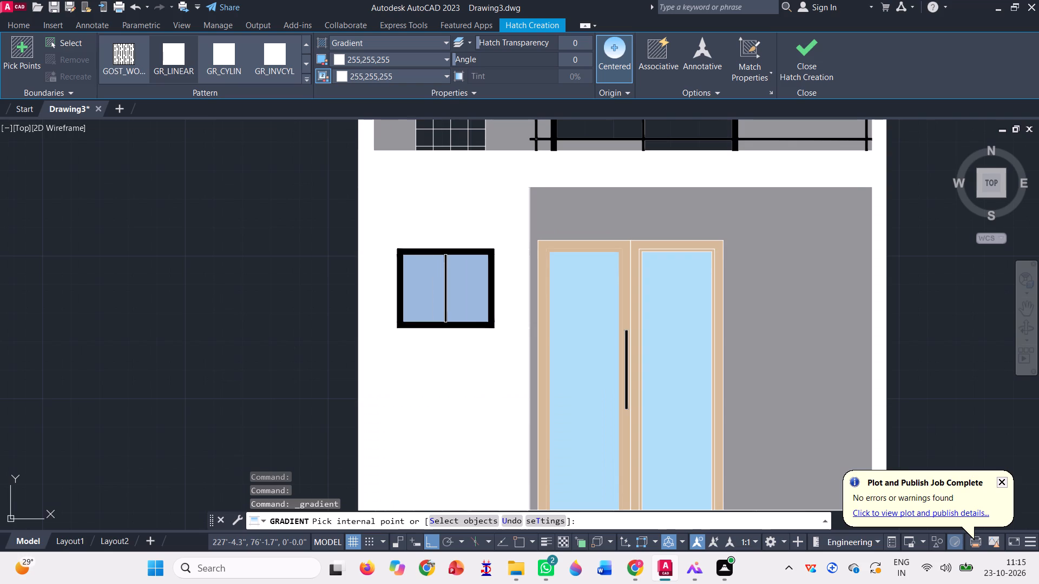
pyautogui.scroll(-2, 354, 195)
pyautogui.press('Escape')
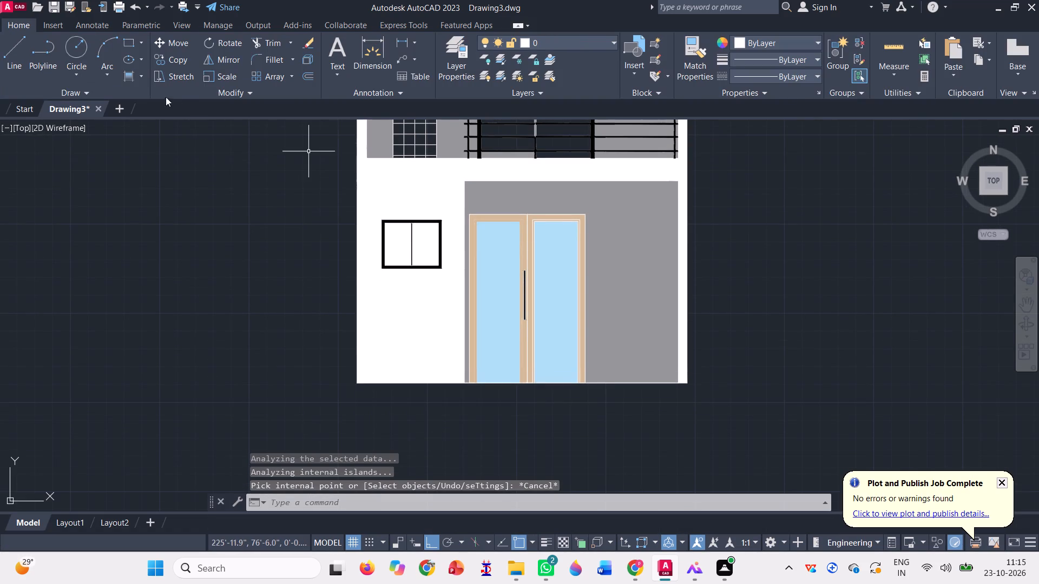
# Hatch the ground-floor wall panel with the HOUND pattern in colour 8 at scale 1.0, picking a point below the window.
pyautogui.click(143, 76)
pyautogui.click(149, 104)
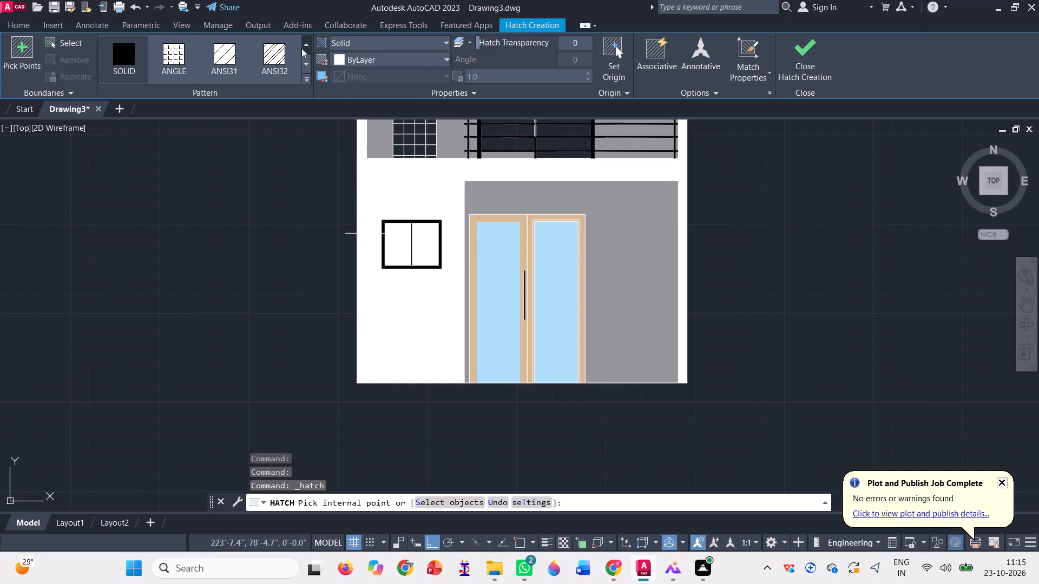
pyautogui.click(369, 59)
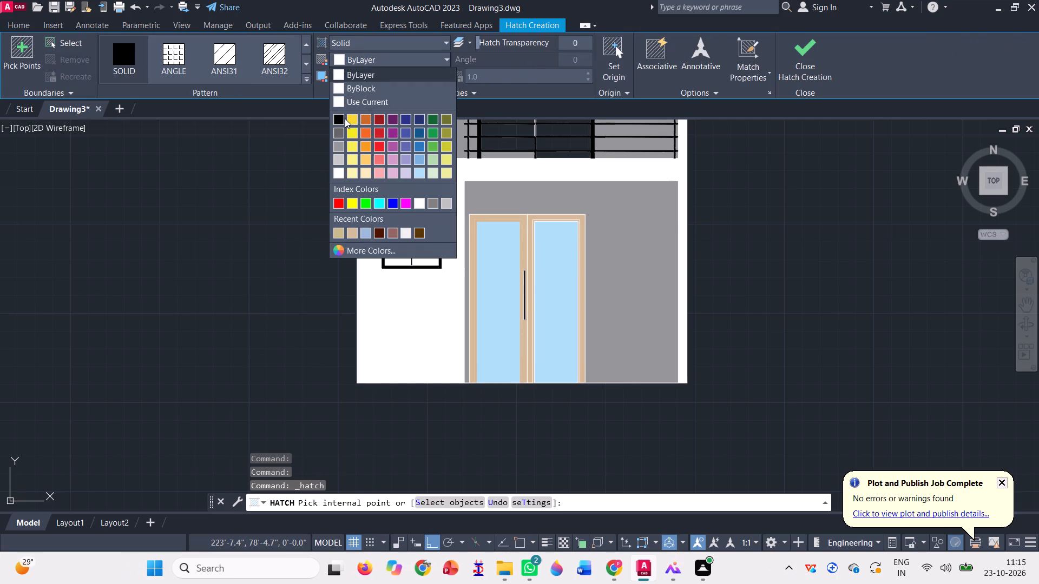
pyautogui.click(339, 117)
pyautogui.click(358, 61)
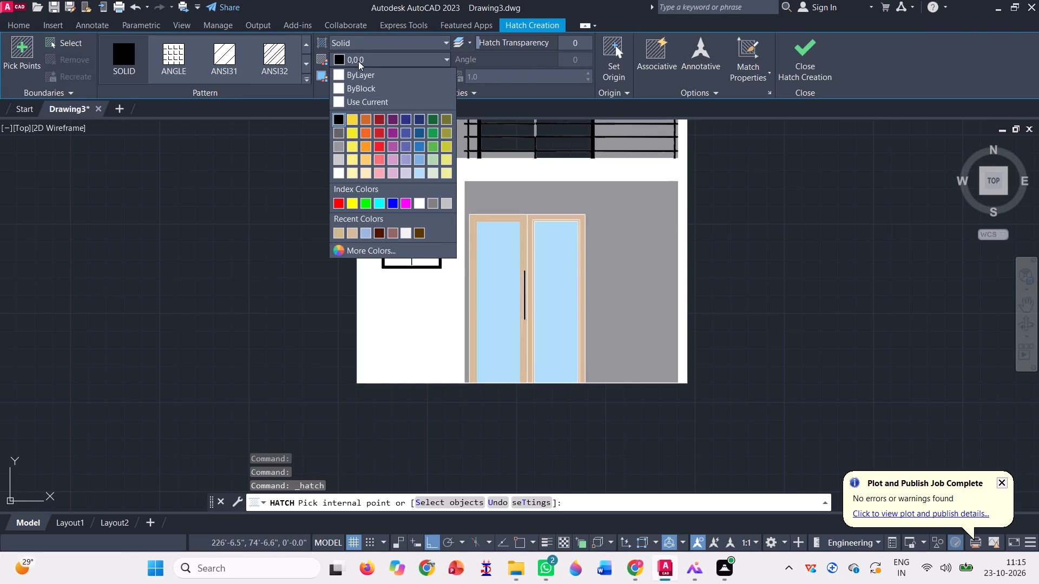
pyautogui.click(436, 203)
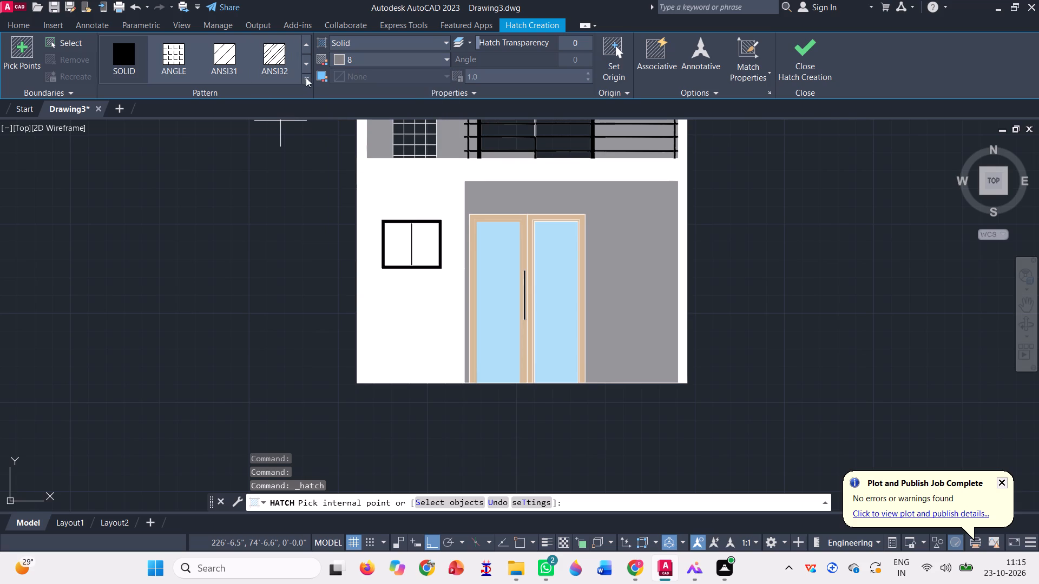
pyautogui.click(309, 79)
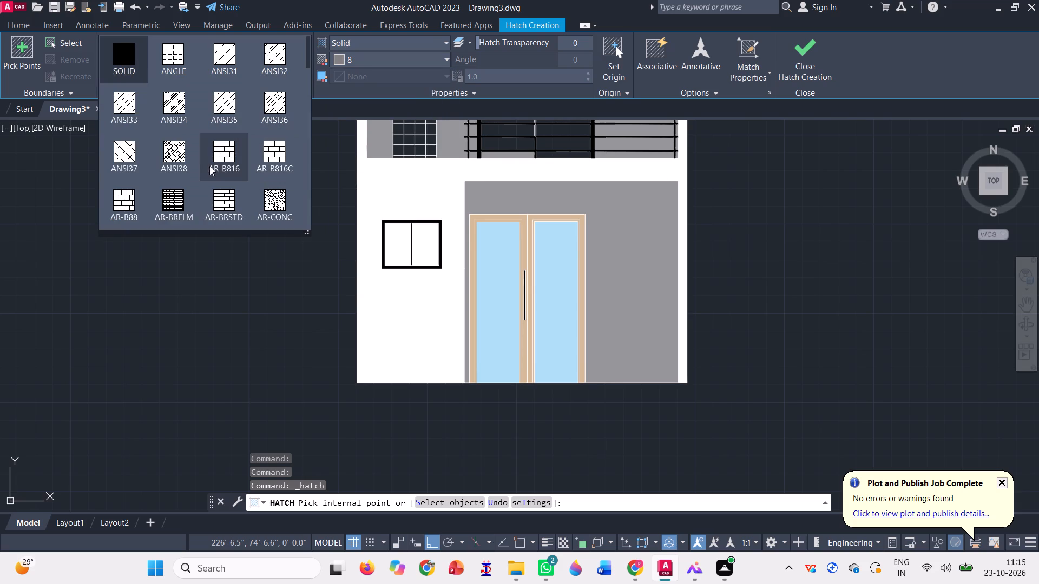
pyautogui.scroll(-1, 211, 161)
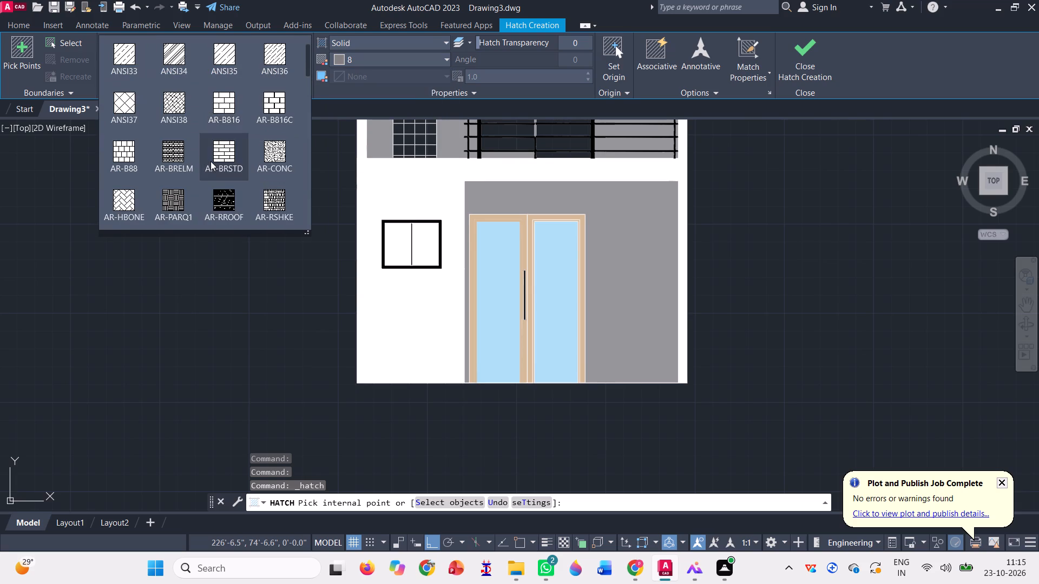
pyautogui.scroll(-2, 211, 161)
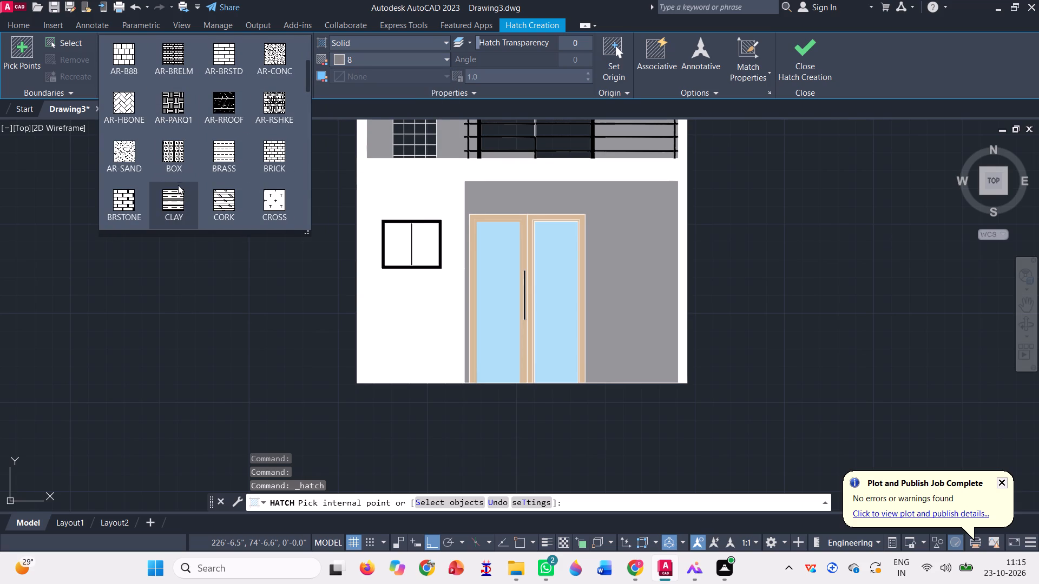
pyautogui.scroll(-3, 177, 184)
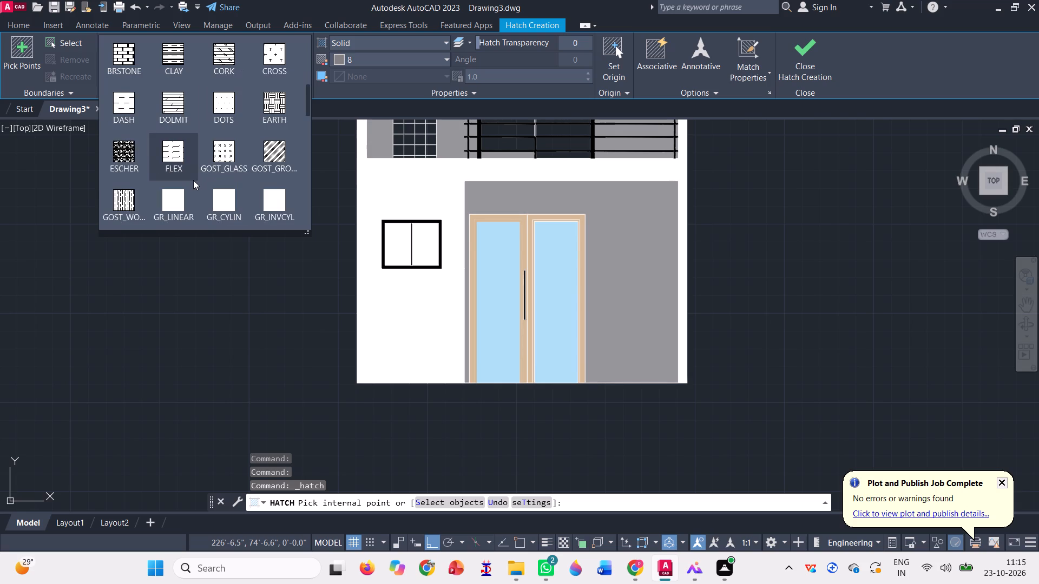
pyautogui.scroll(-1, 200, 174)
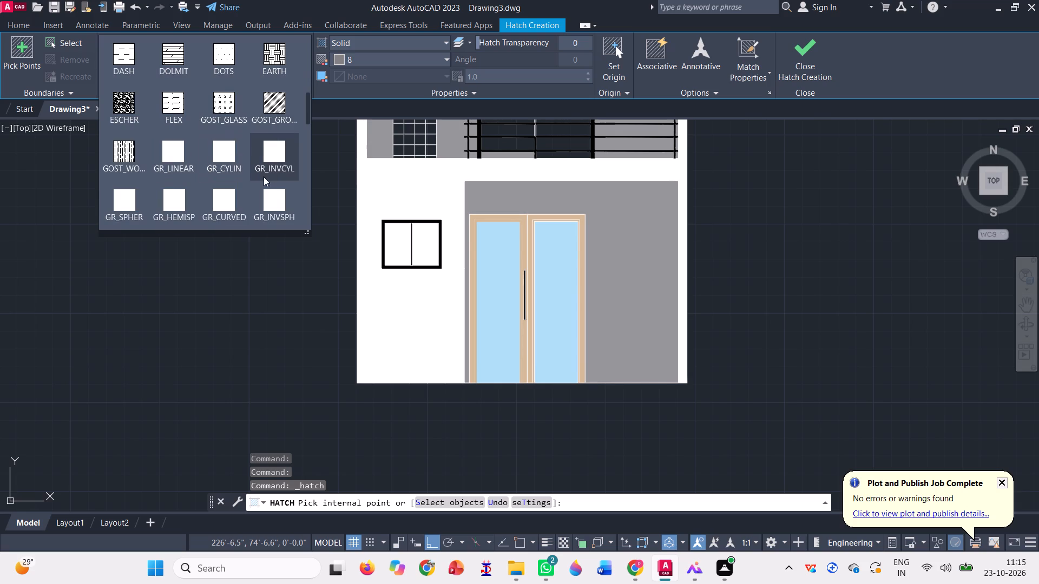
pyautogui.scroll(-1, 259, 179)
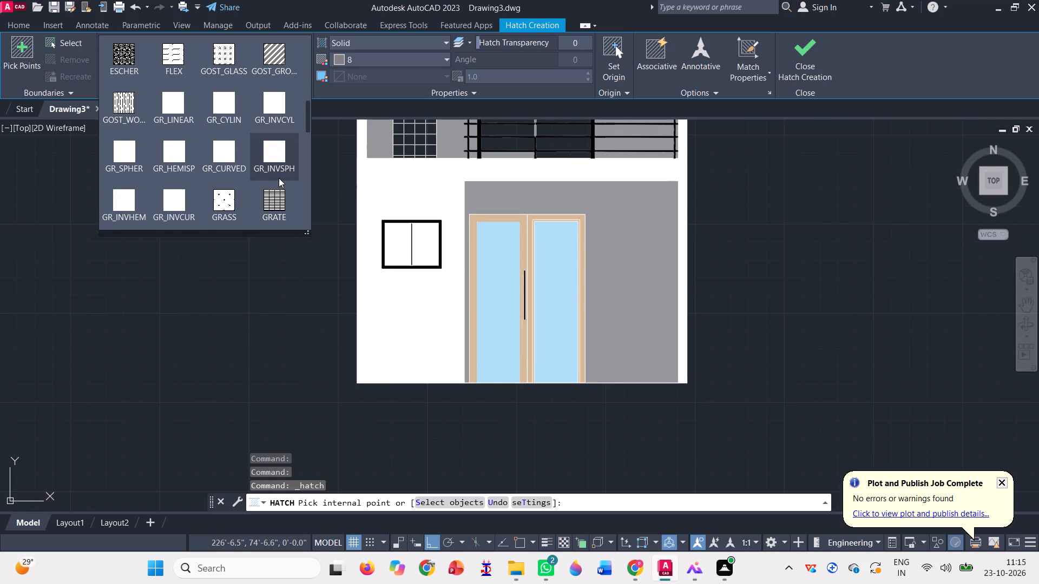
pyautogui.scroll(-1, 279, 177)
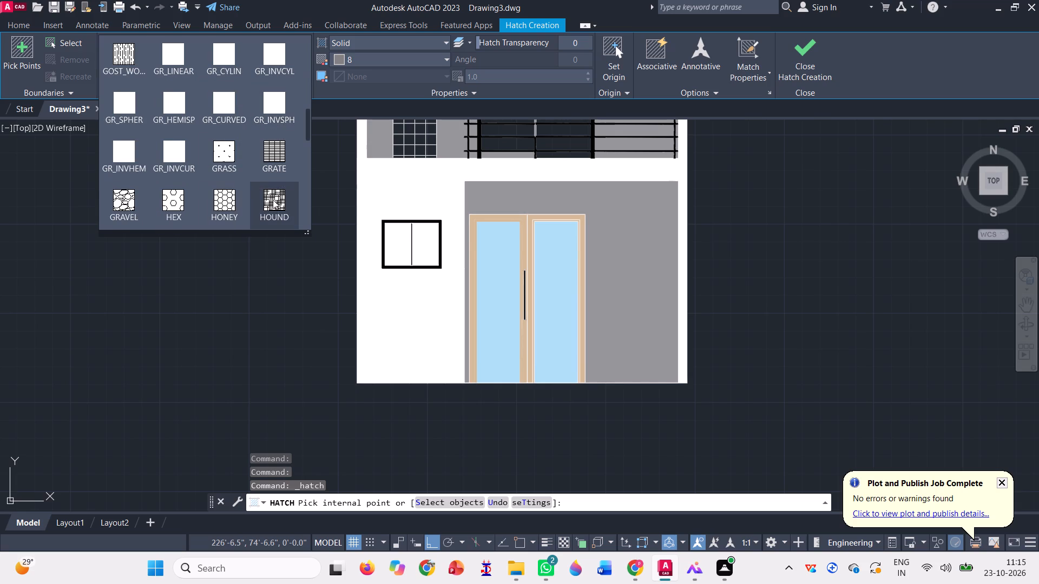
pyautogui.click(275, 200)
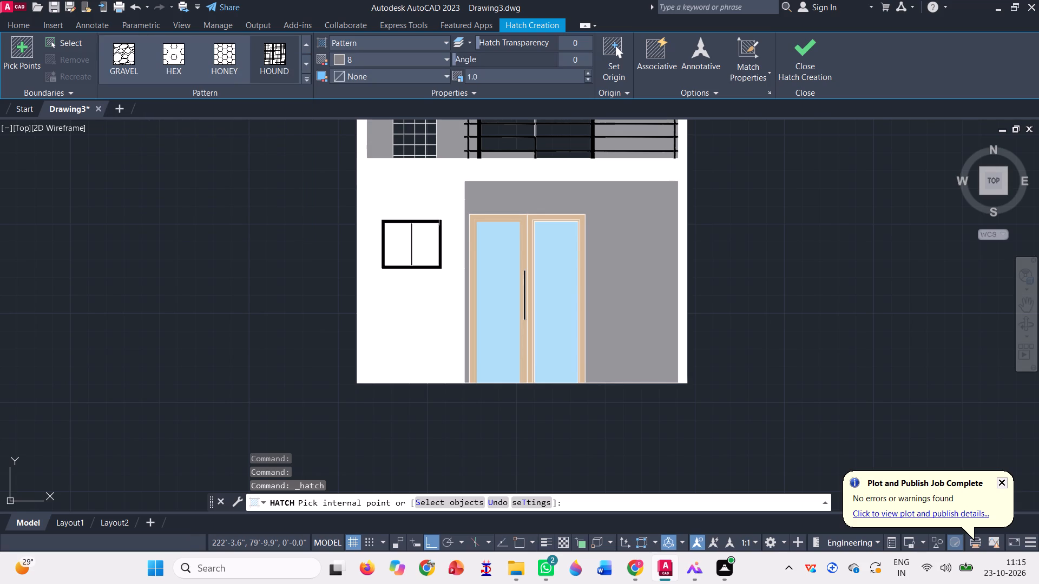
pyautogui.click(440, 356)
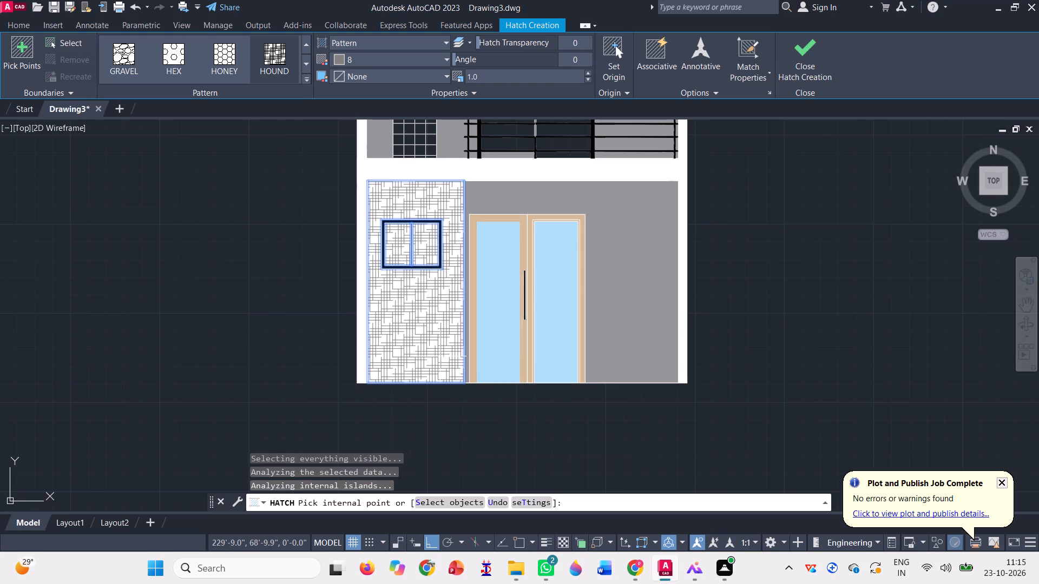
pyautogui.click(800, 57)
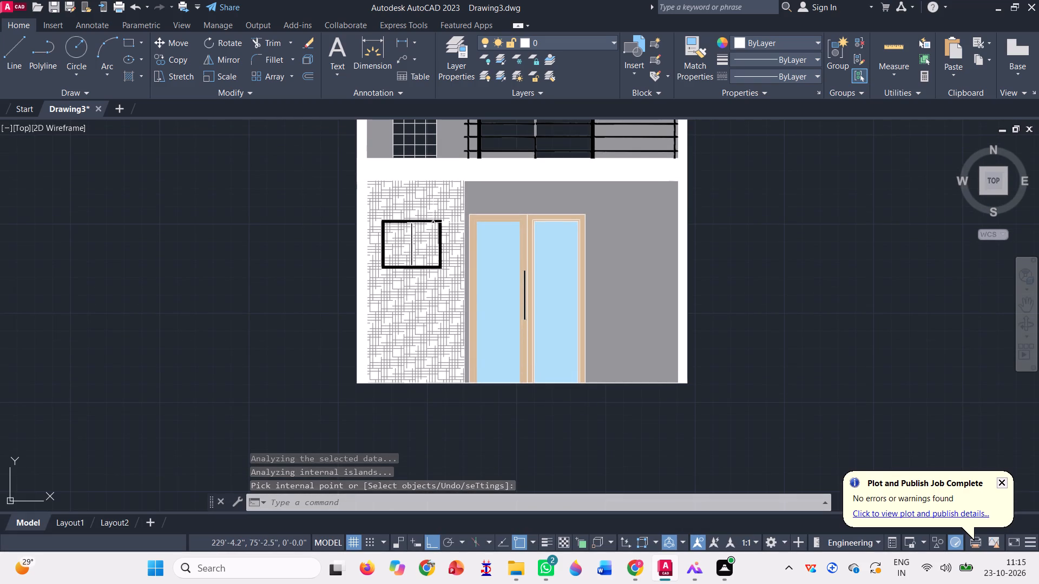
# Draw a rectangle along the inner edge of the ground-floor window frame, from its upper-left to its lower-right inner corner.
pyautogui.click(131, 43)
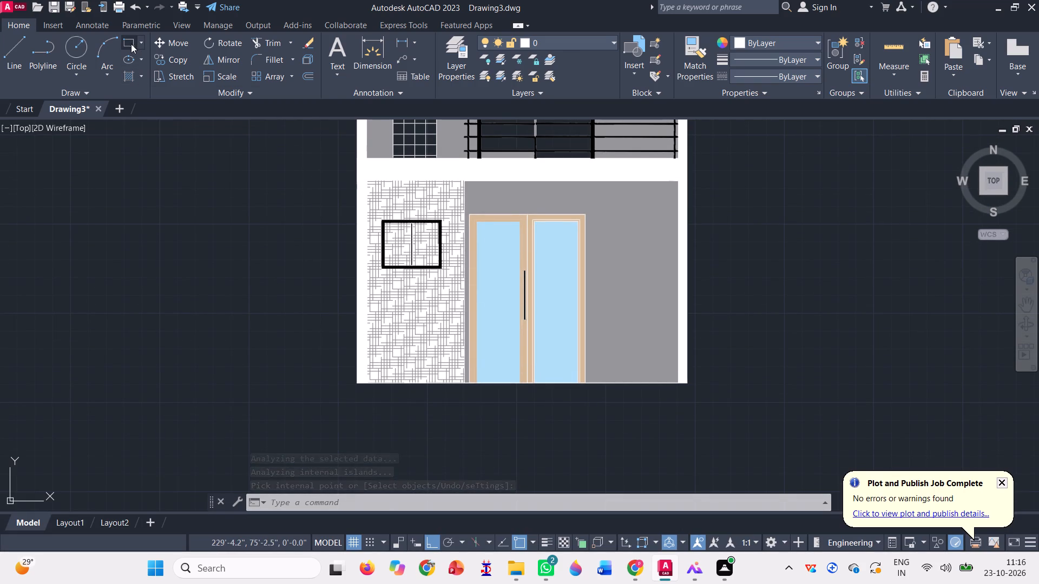
pyautogui.scroll(3, 441, 220)
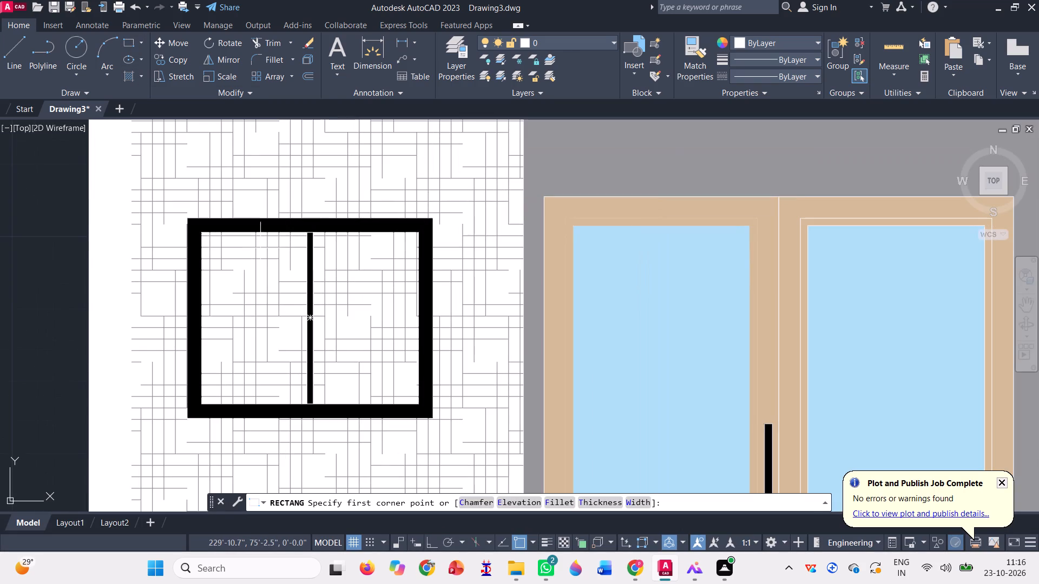
pyautogui.click(204, 233)
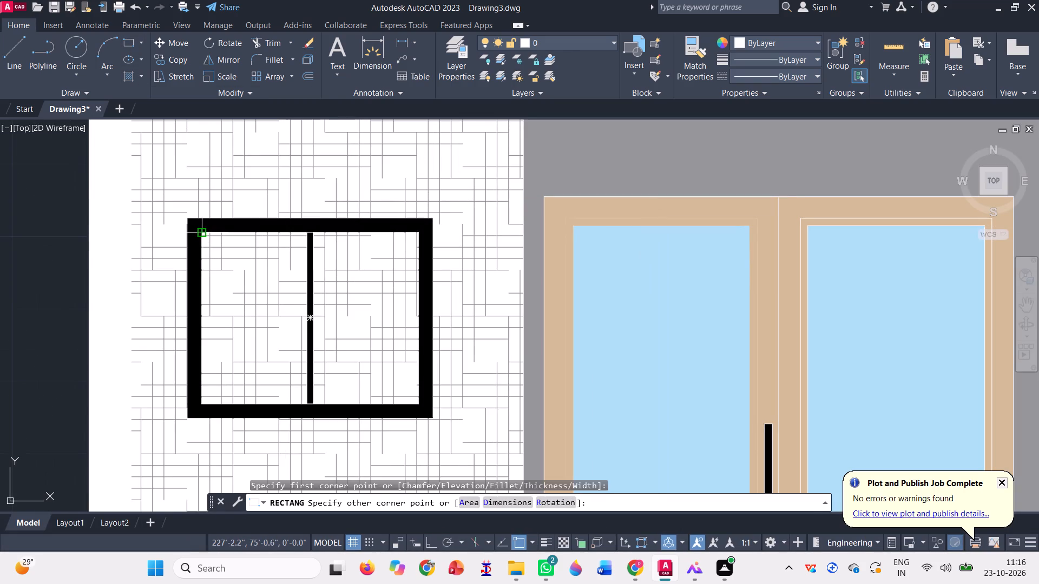
pyautogui.click(422, 404)
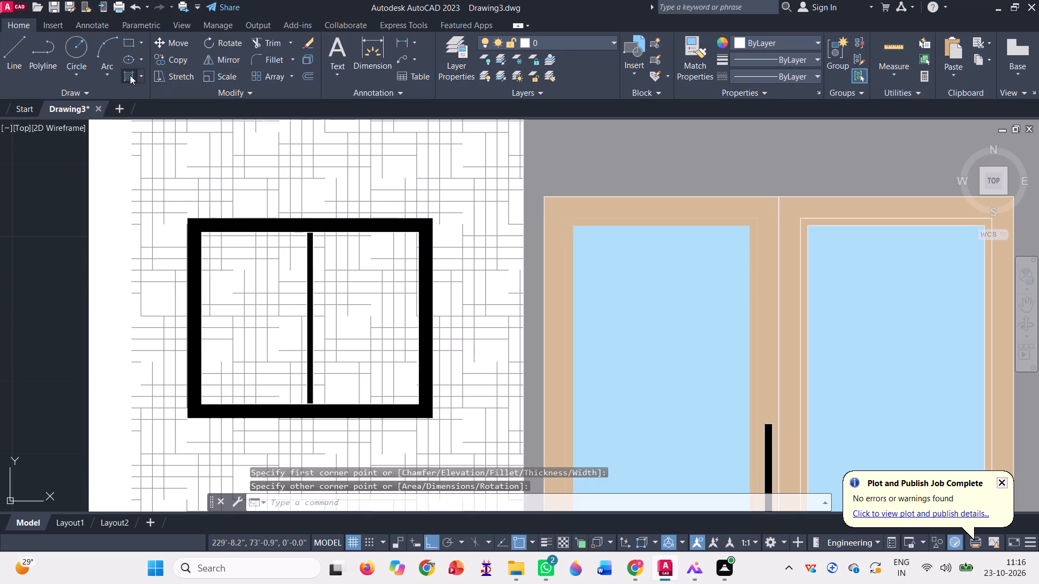
# Fill both panes of the ground-floor window with a gradient set to 153,185,219 in both colours.
pyautogui.click(128, 75)
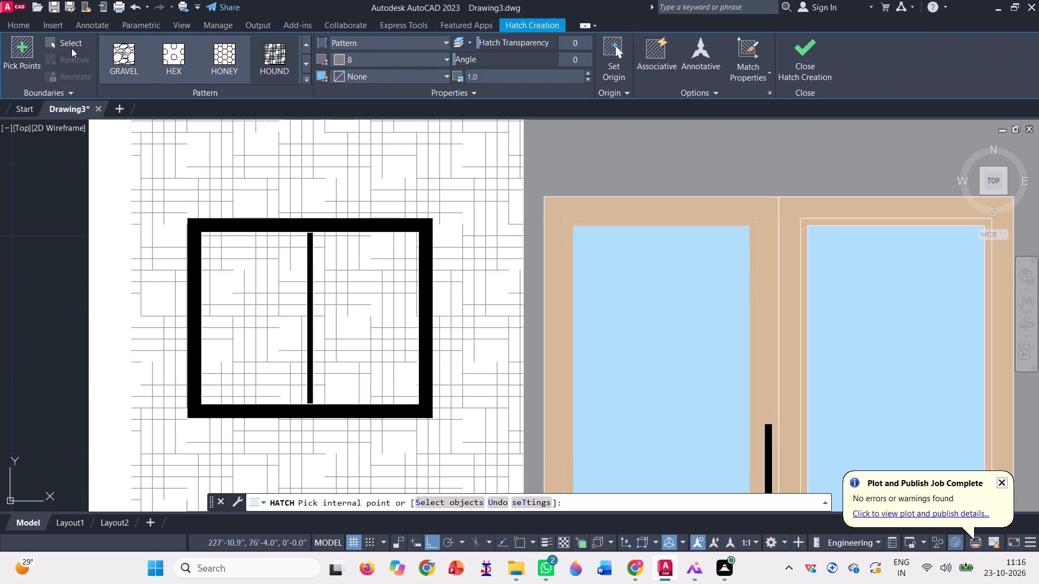
pyautogui.click(812, 62)
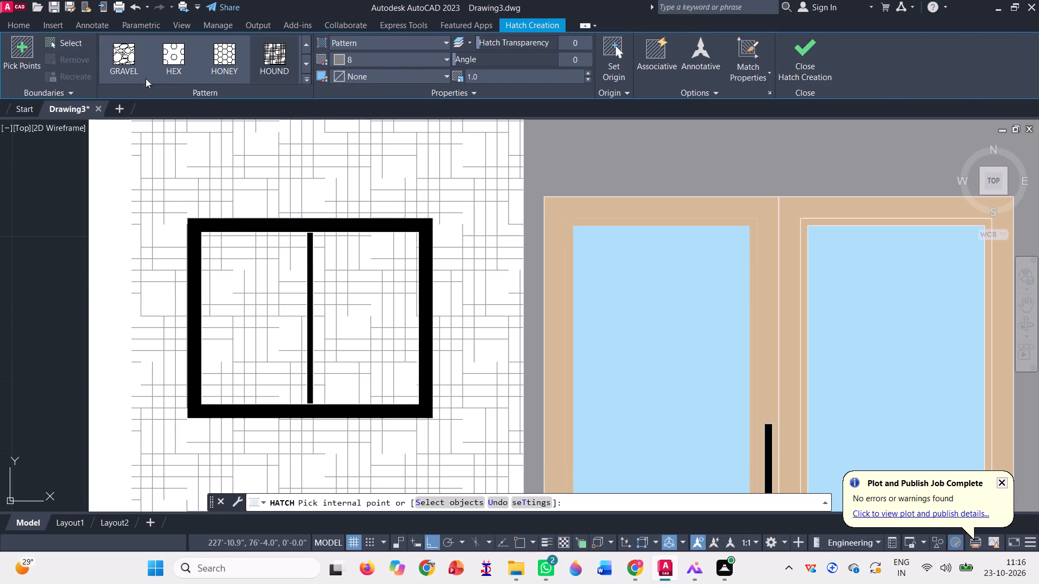
pyautogui.click(138, 76)
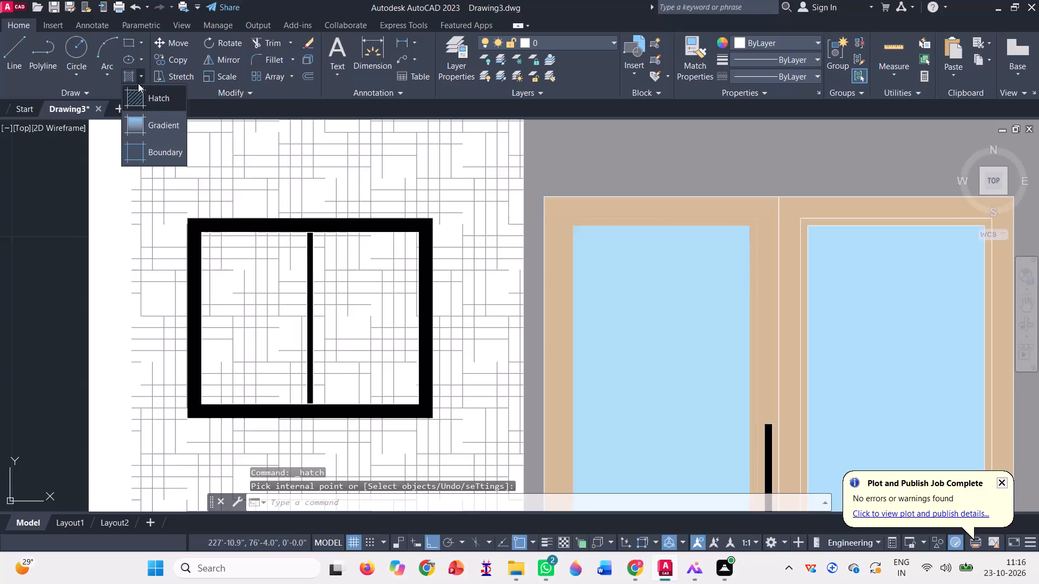
pyautogui.click(139, 124)
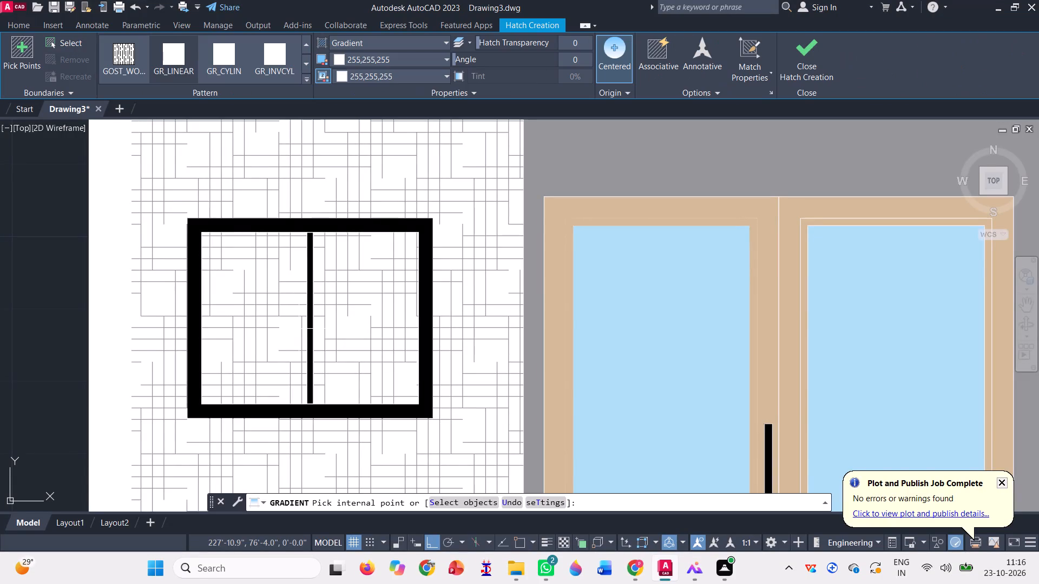
pyautogui.click(239, 290)
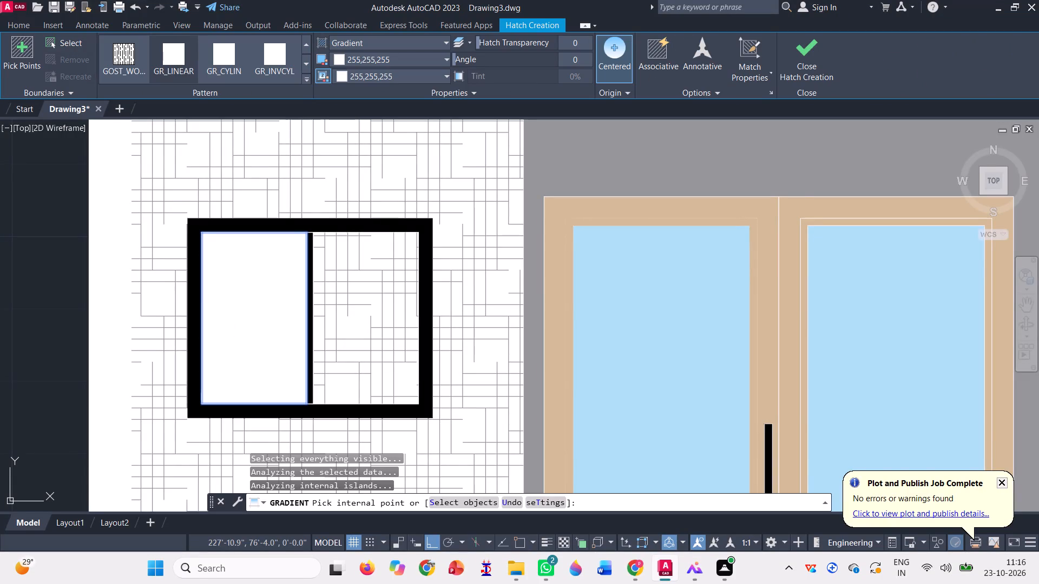
pyautogui.click(345, 297)
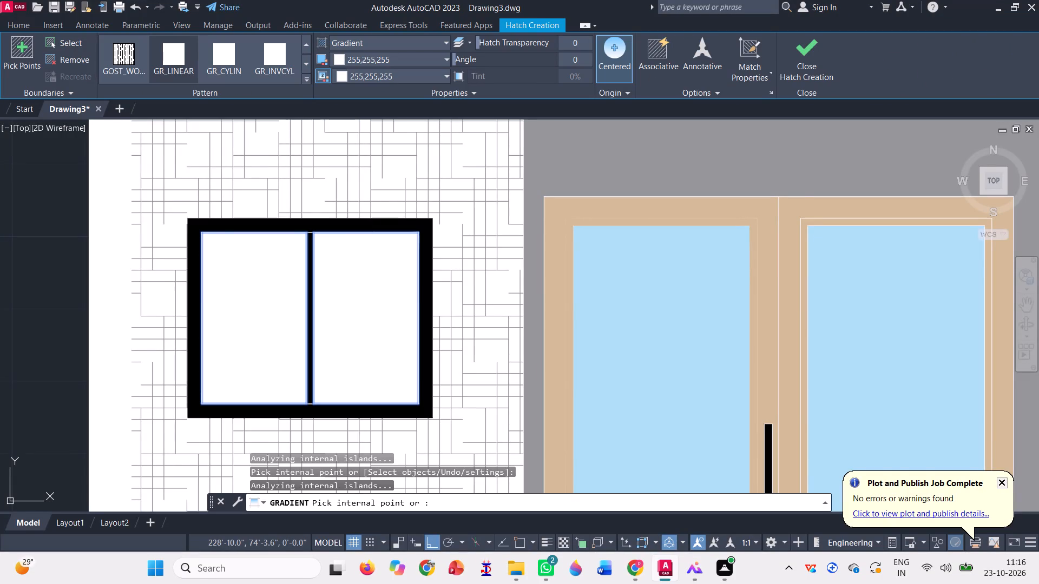
pyautogui.scroll(-1, 378, 286)
pyautogui.click(392, 63)
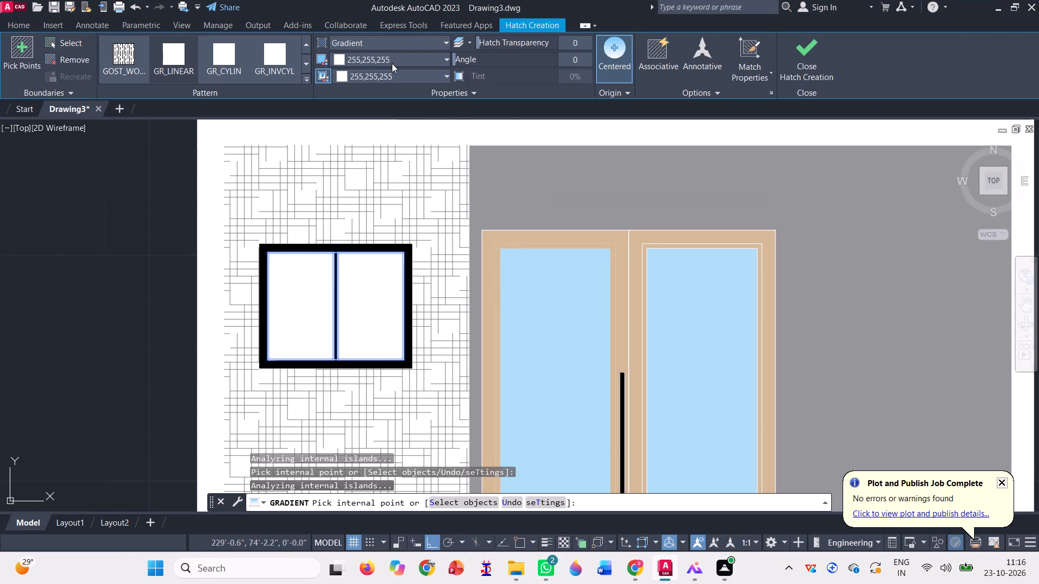
pyautogui.click(366, 190)
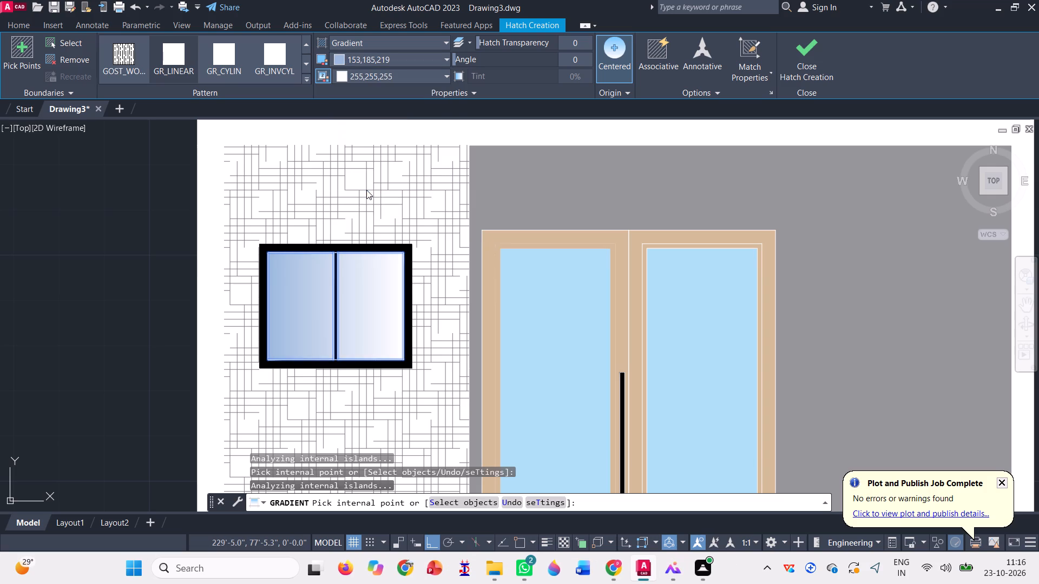
pyautogui.click(369, 75)
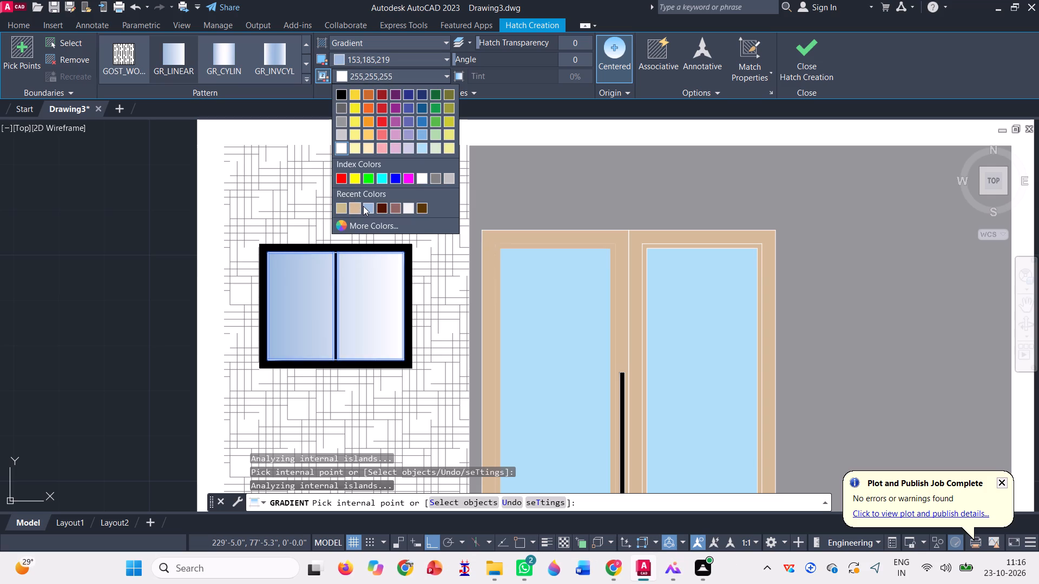
pyautogui.click(364, 206)
pyautogui.click(806, 59)
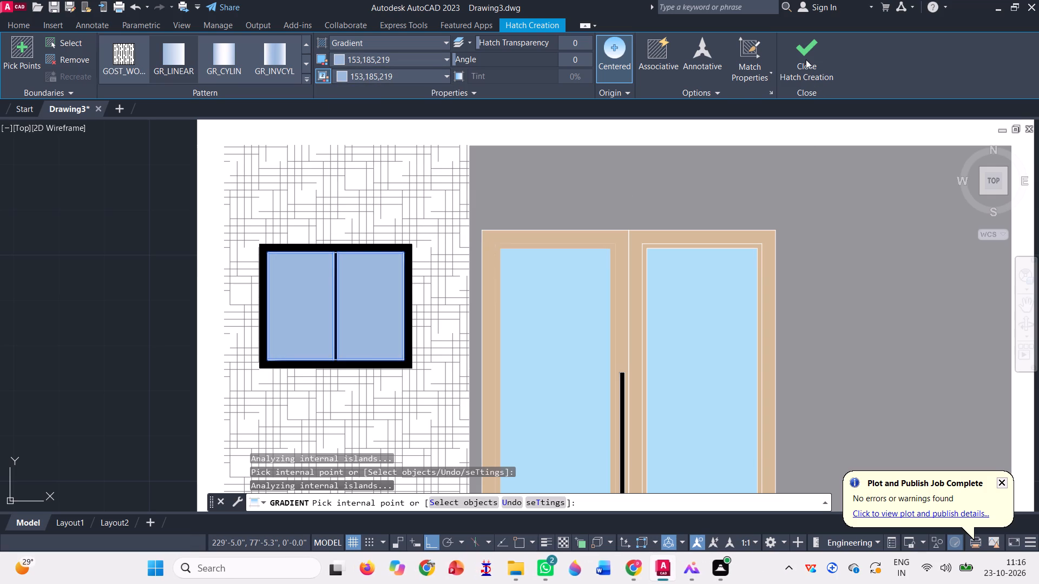
pyautogui.scroll(-3, 346, 313)
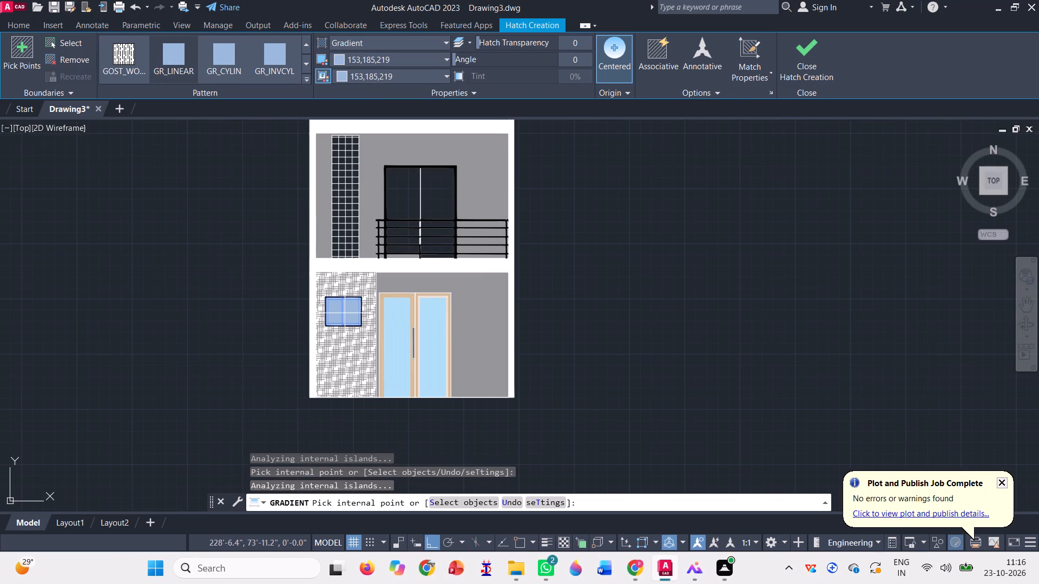
pyautogui.scroll(5, 358, 307)
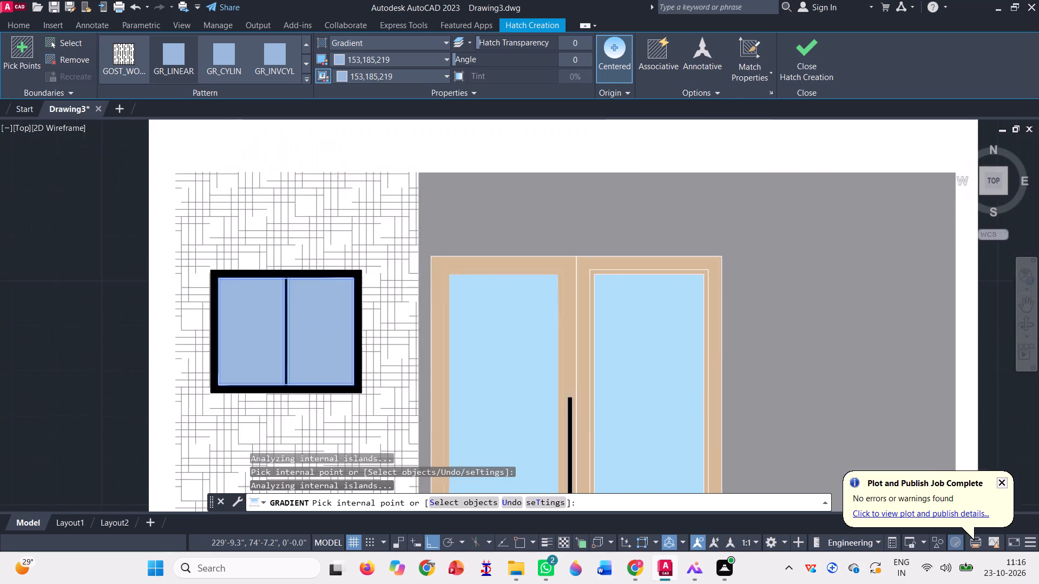
pyautogui.scroll(1, 361, 300)
pyautogui.click(320, 316)
pyautogui.scroll(-2, 370, 304)
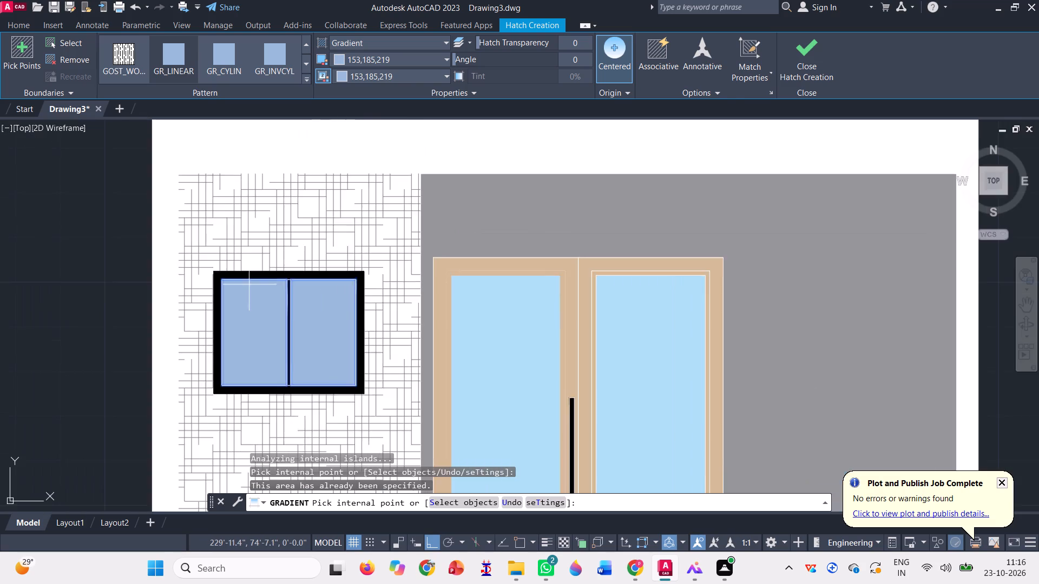
pyautogui.scroll(-2, 249, 284)
pyautogui.click(807, 57)
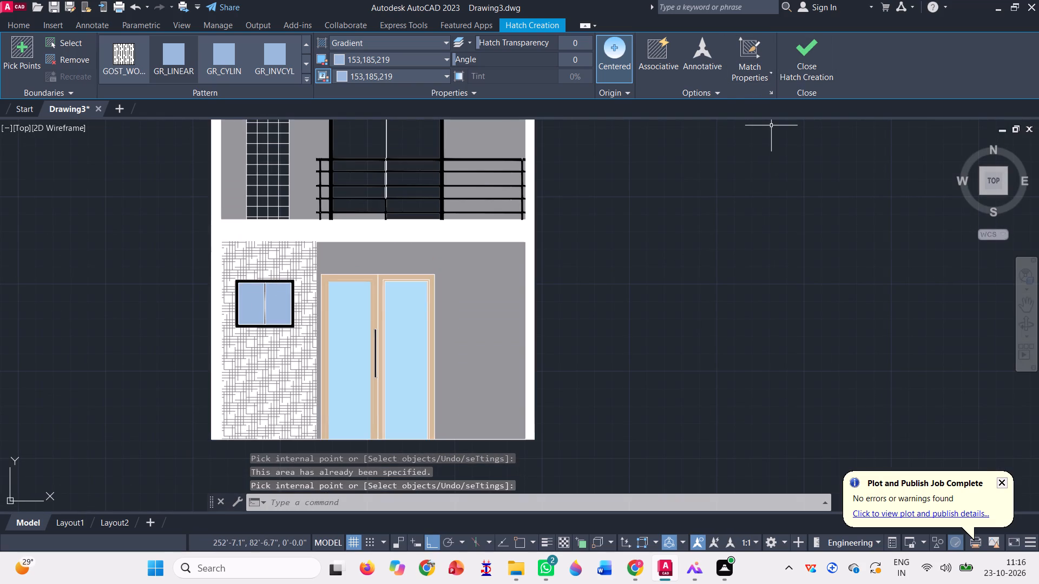
# Start a gradient fill in 153,185,219 for both colours and fill the top two rows of cells in the upper-floor grid window.
pyautogui.scroll(-1, 491, 364)
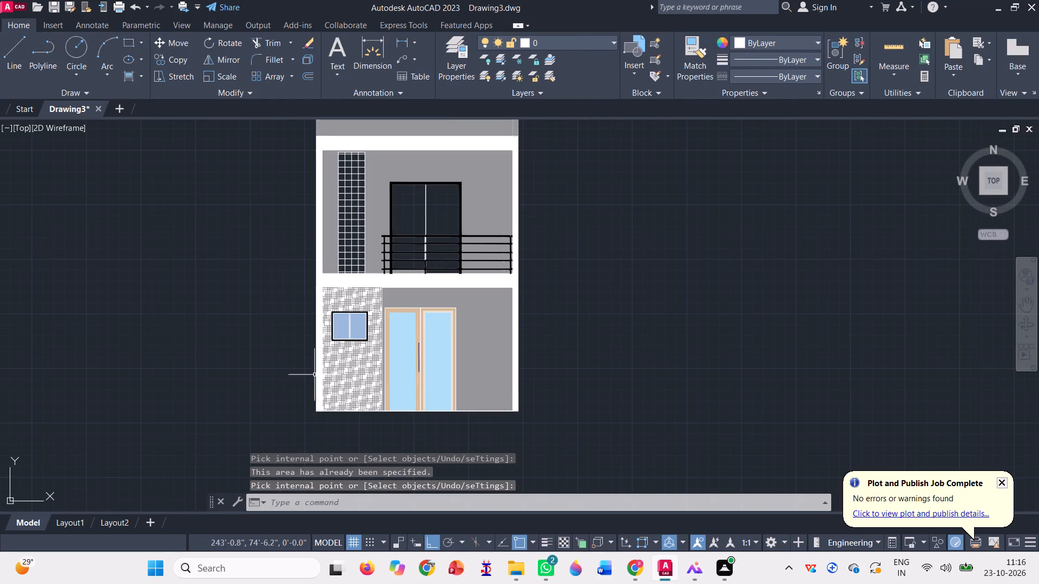
pyautogui.scroll(1, 362, 129)
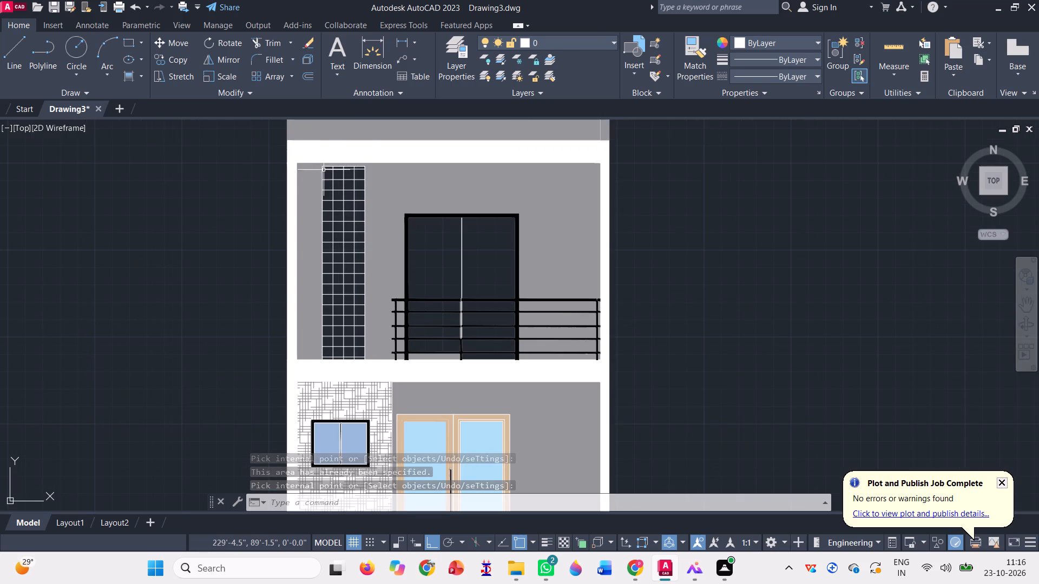
pyautogui.click(124, 75)
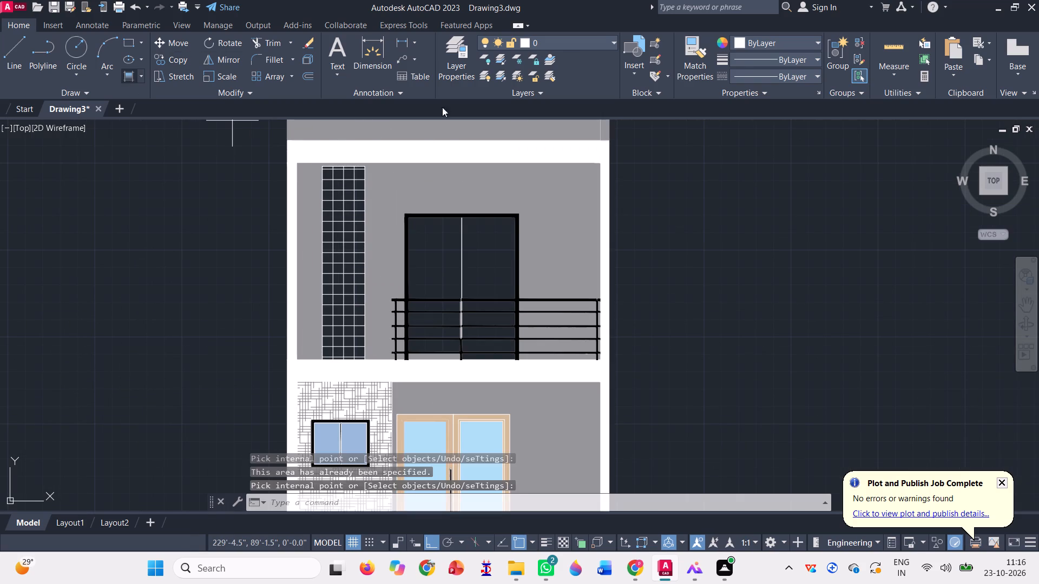
pyautogui.scroll(3, 311, 166)
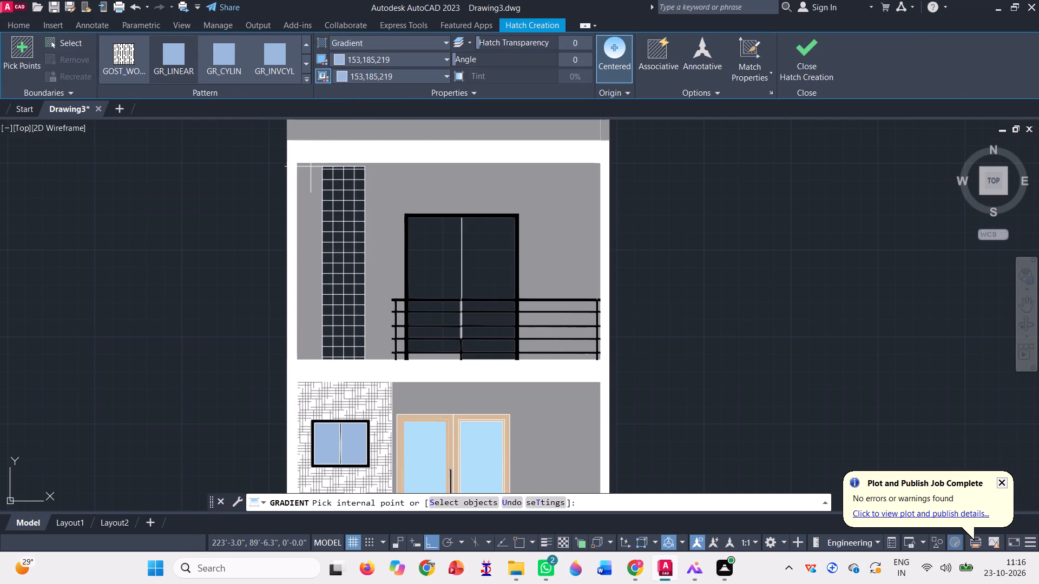
pyautogui.scroll(3, 330, 168)
pyautogui.click(337, 170)
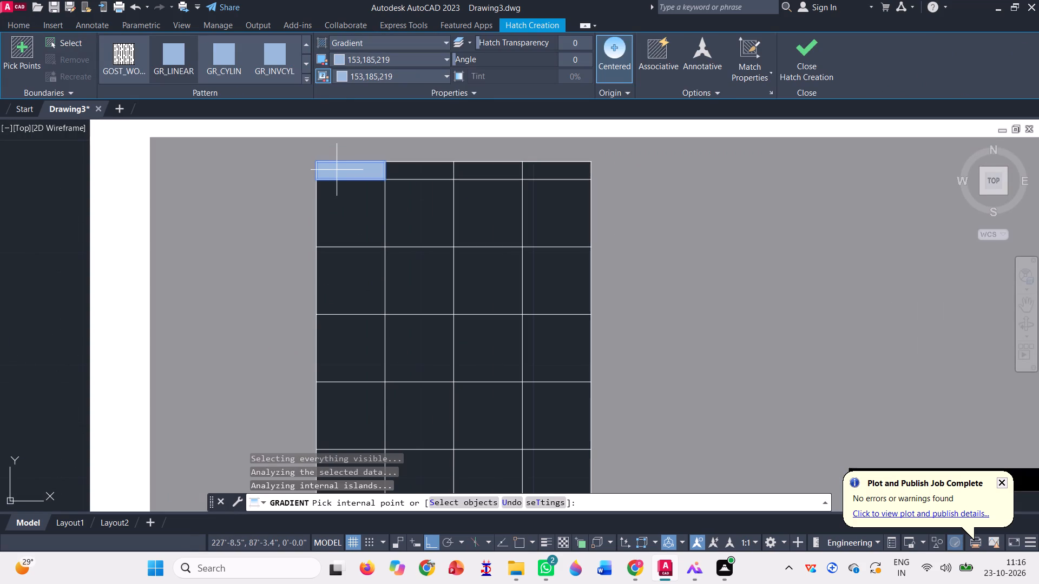
pyautogui.click(436, 172)
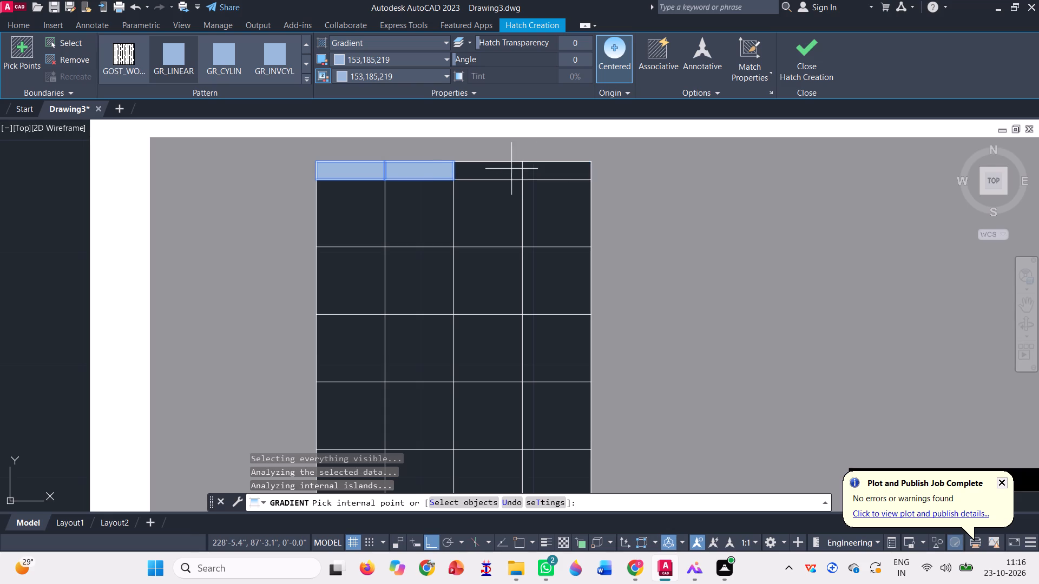
pyautogui.click(504, 169)
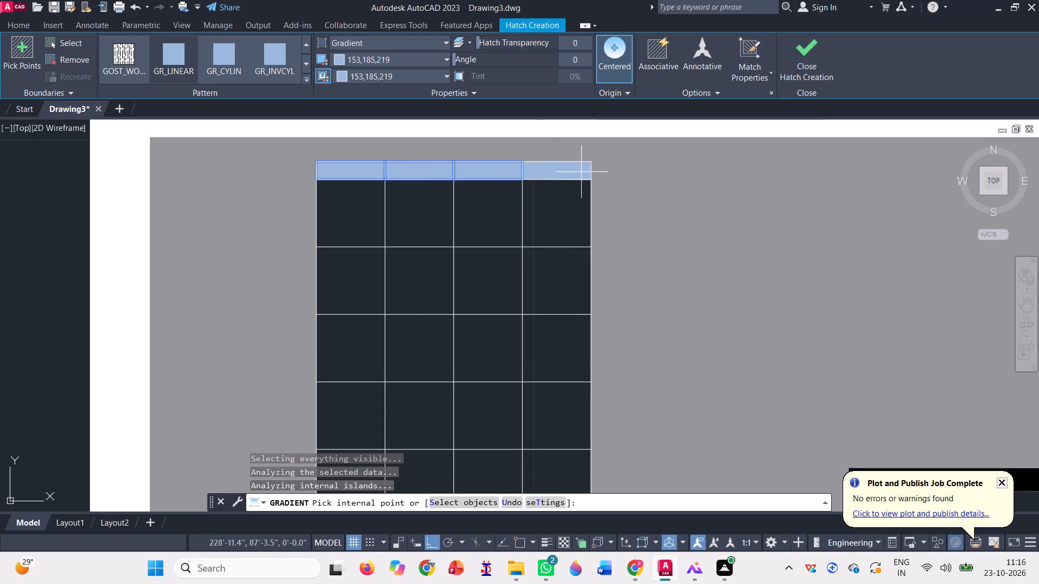
pyautogui.click(581, 172)
pyautogui.click(545, 224)
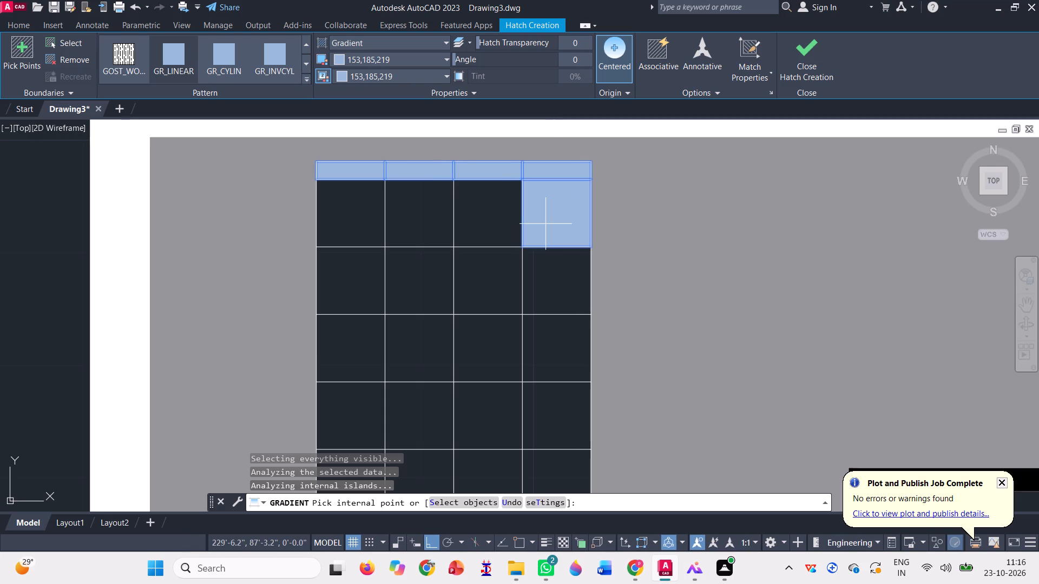
pyautogui.click(479, 217)
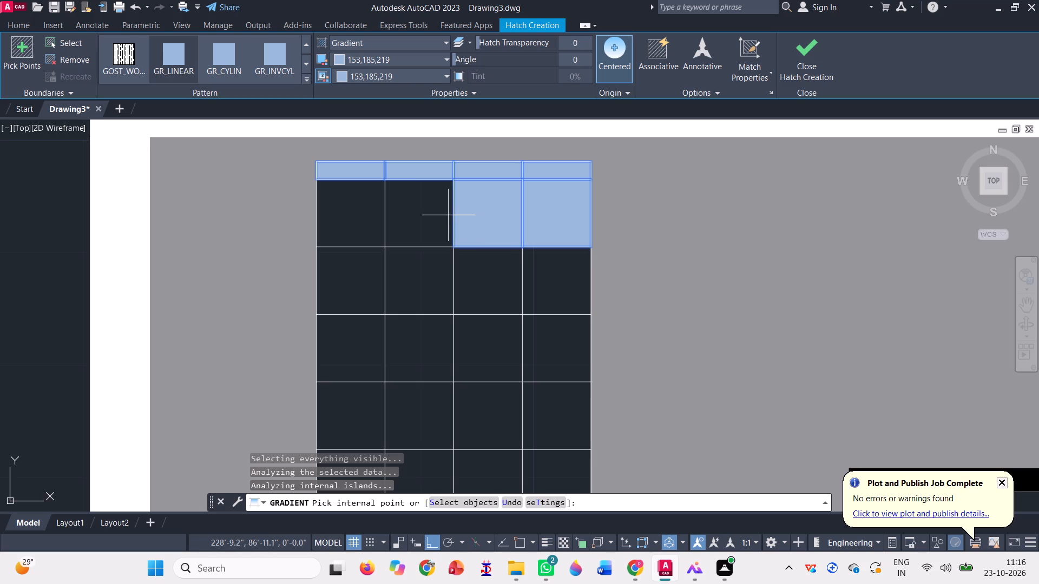
pyautogui.click(367, 202)
pyautogui.click(415, 203)
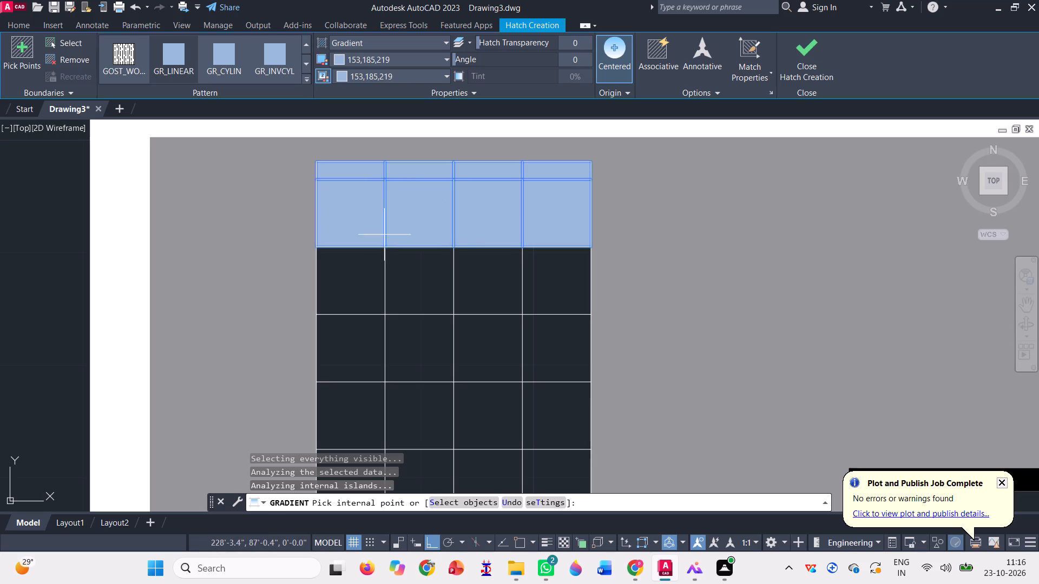
# Fill all four cells in the third and fourth rows of the upper-floor grid window with the 153,185,219 gradient.
pyautogui.click(363, 296)
pyautogui.click(400, 293)
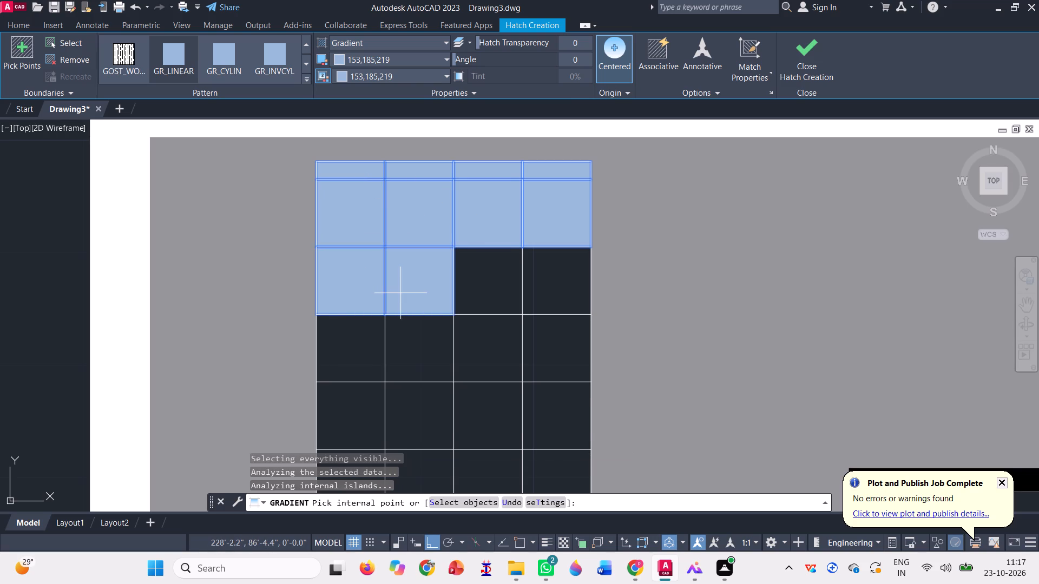
pyautogui.scroll(-1, 354, 236)
pyautogui.scroll(1, 386, 270)
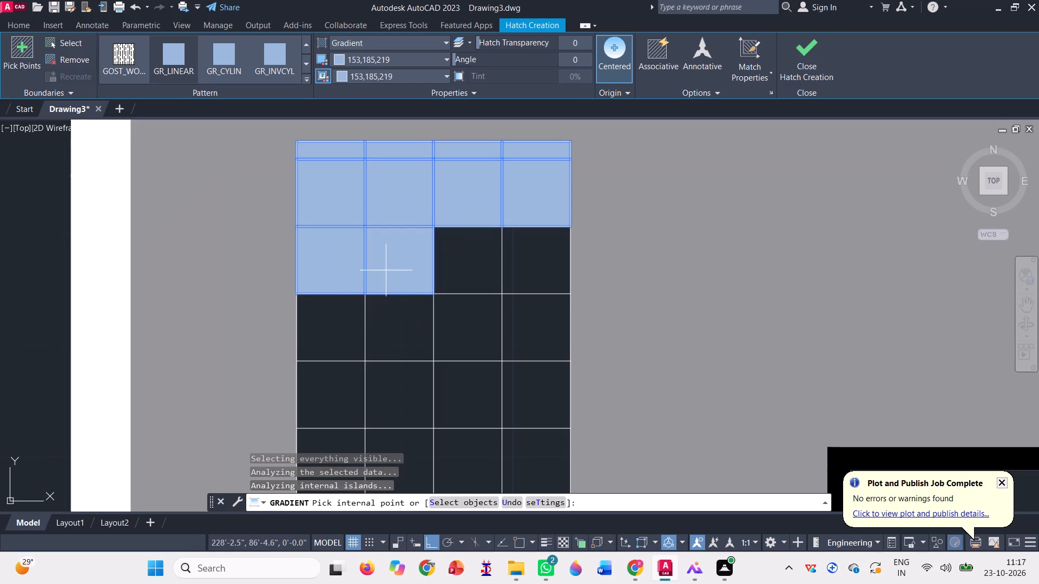
pyautogui.click(459, 257)
pyautogui.click(549, 264)
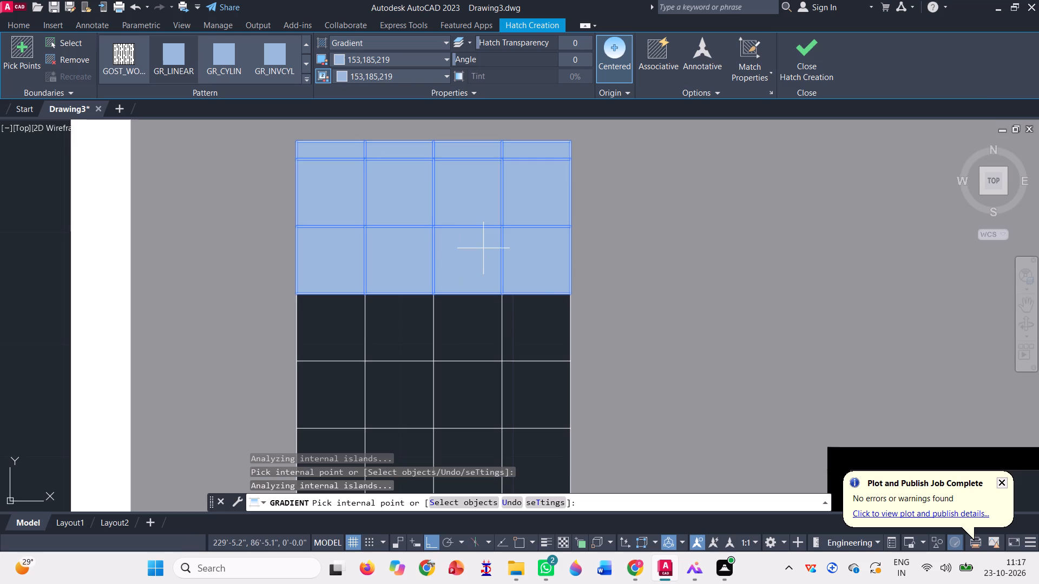
pyautogui.scroll(-2, 455, 228)
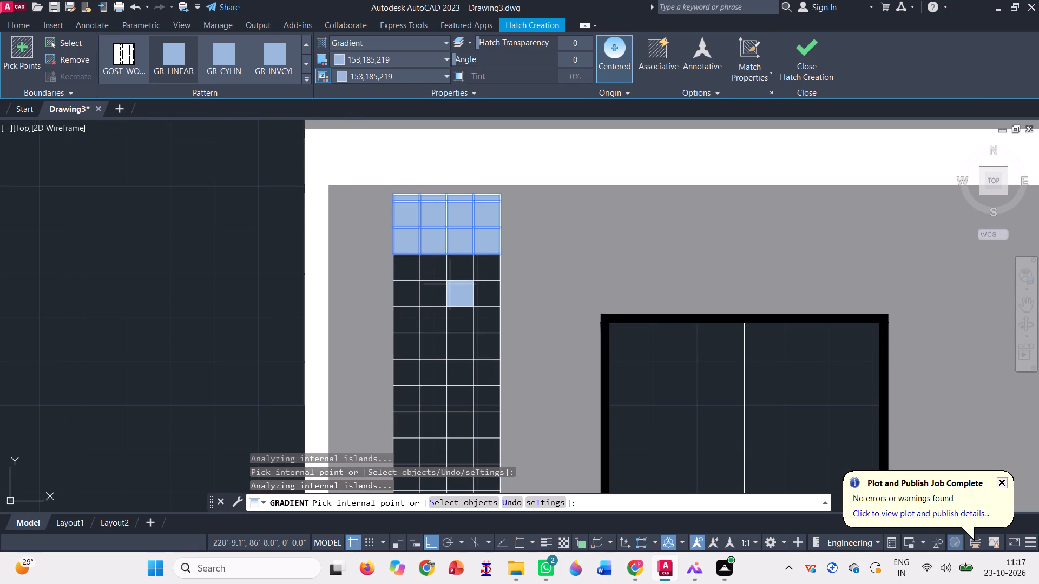
pyautogui.scroll(2, 450, 284)
pyautogui.click(352, 238)
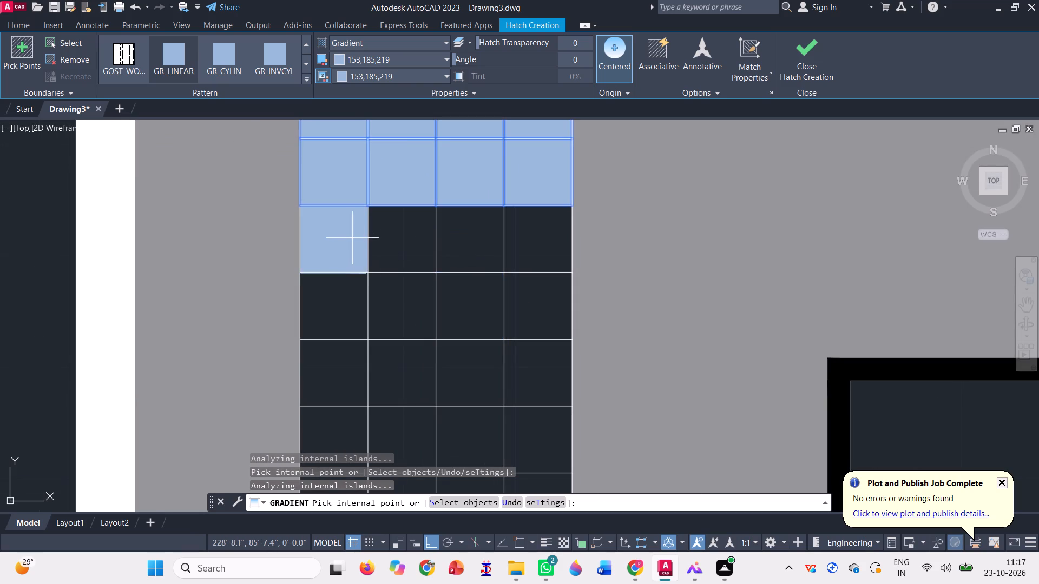
pyautogui.click(455, 245)
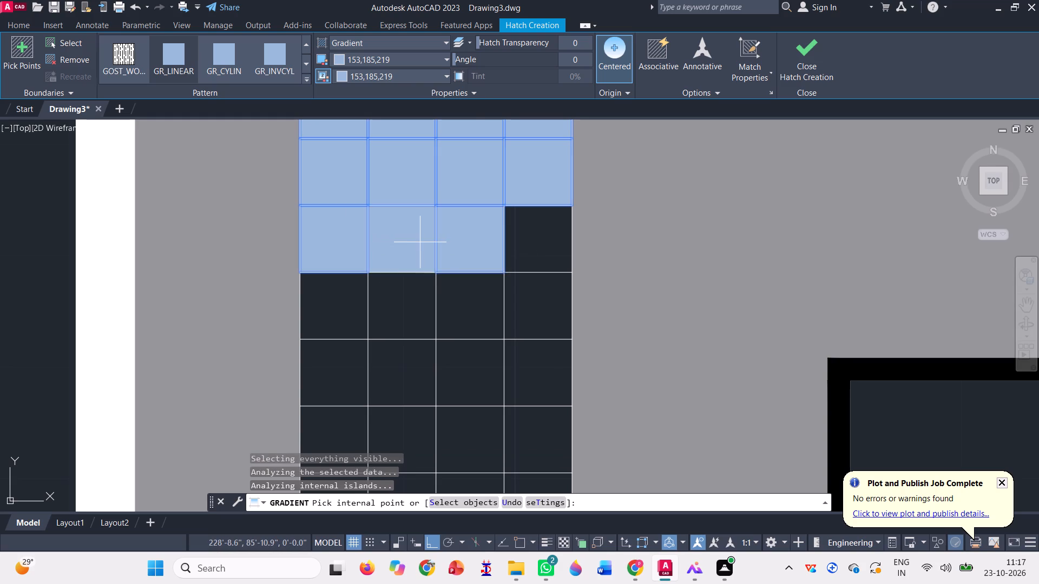
pyautogui.click(422, 242)
pyautogui.click(566, 250)
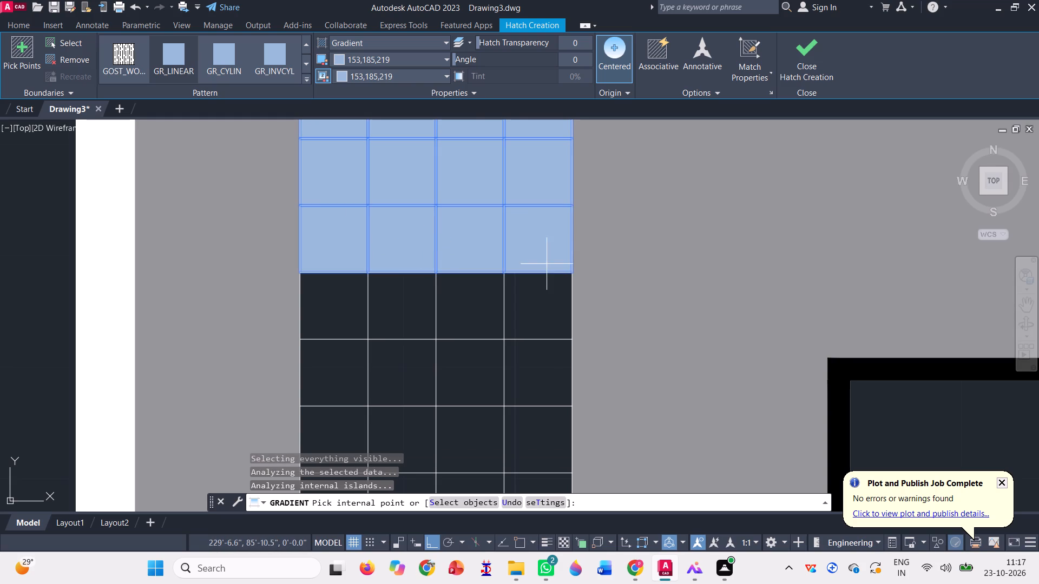
# Fill all four cells in the fifth and sixth rows of the upper-floor grid window with the 153,185,219 gradient.
pyautogui.click(520, 325)
pyautogui.click(467, 314)
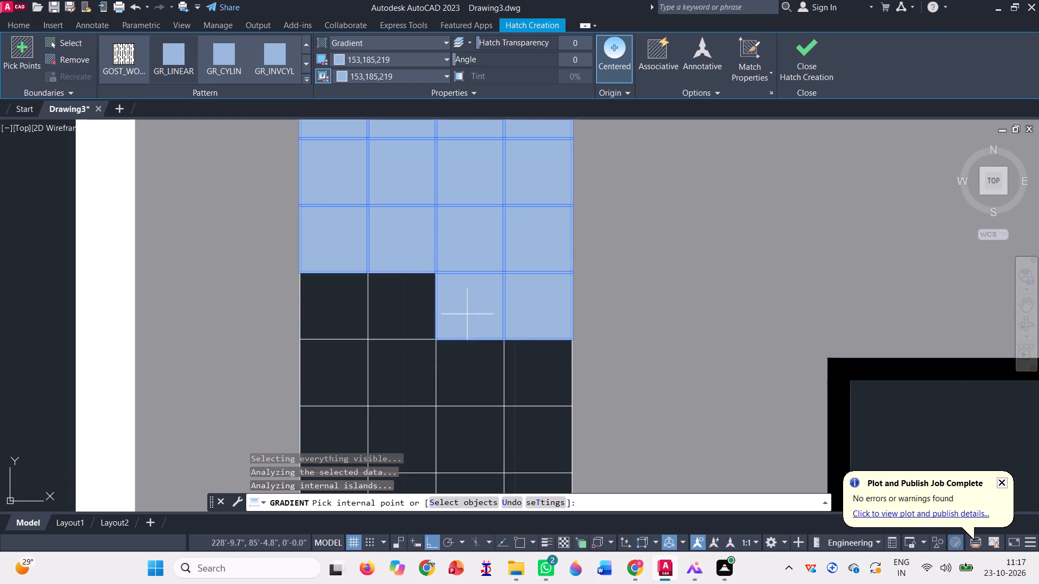
pyautogui.click(408, 308)
pyautogui.click(350, 304)
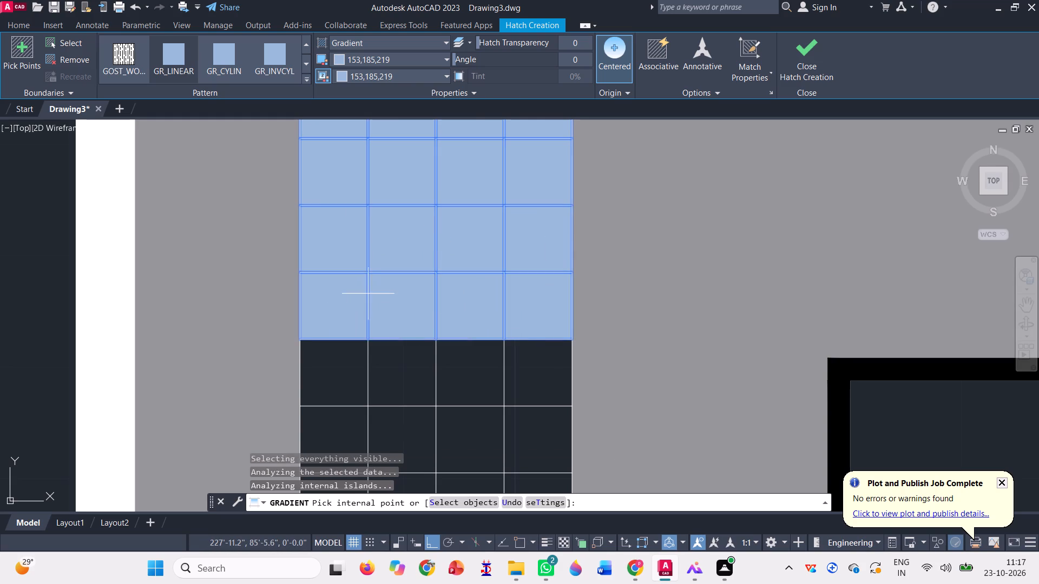
pyautogui.scroll(-1, 394, 237)
pyautogui.scroll(1, 389, 335)
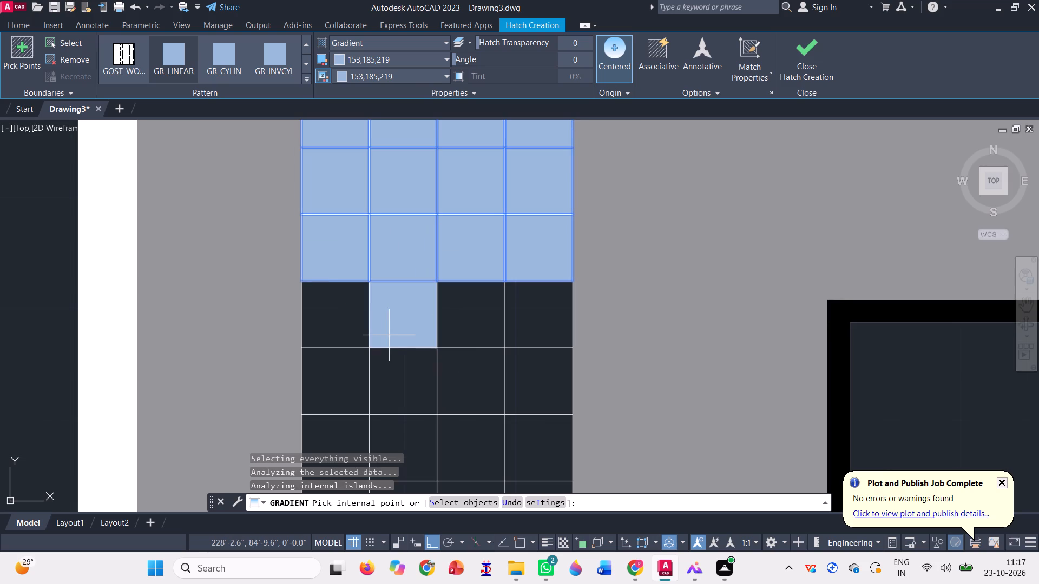
pyautogui.click(336, 310)
pyautogui.click(401, 308)
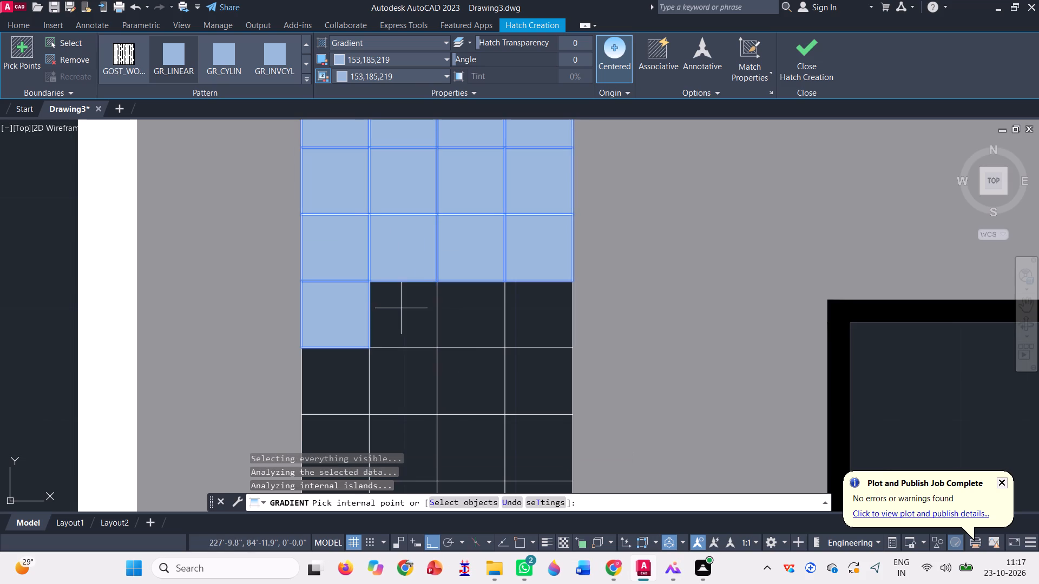
pyautogui.click(459, 318)
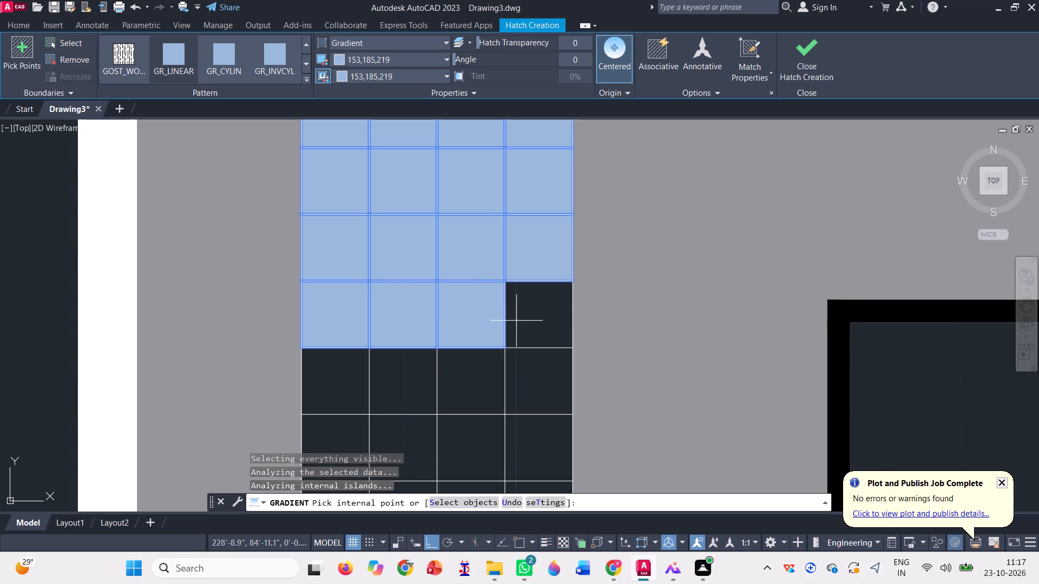
pyautogui.click(551, 332)
# Fill all four cells in the seventh and eighth rows of the upper-floor grid window with the 153,185,219 gradient.
pyautogui.scroll(-2, 451, 288)
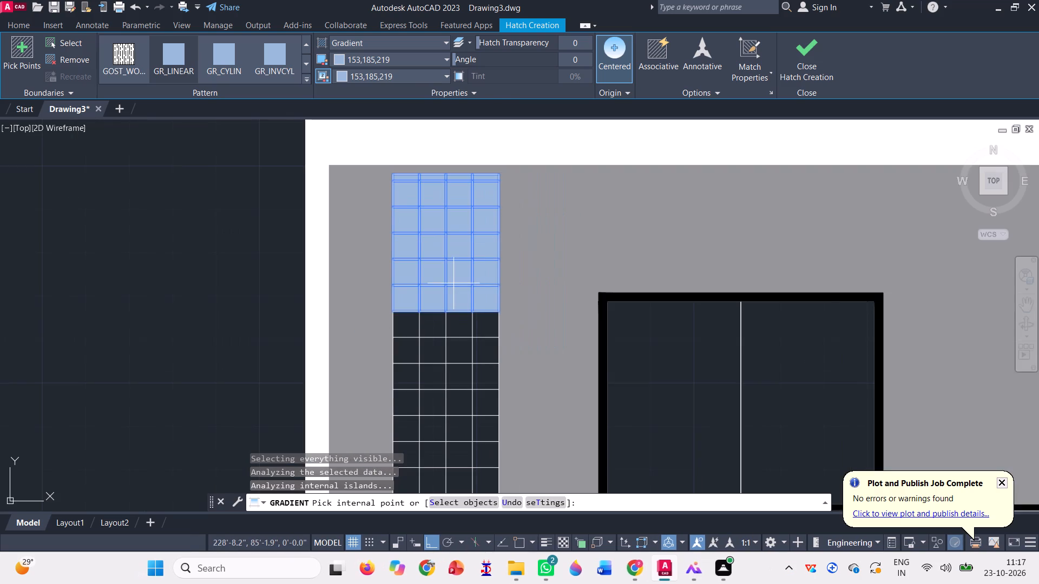
pyautogui.scroll(-1, 455, 281)
pyautogui.scroll(1, 457, 337)
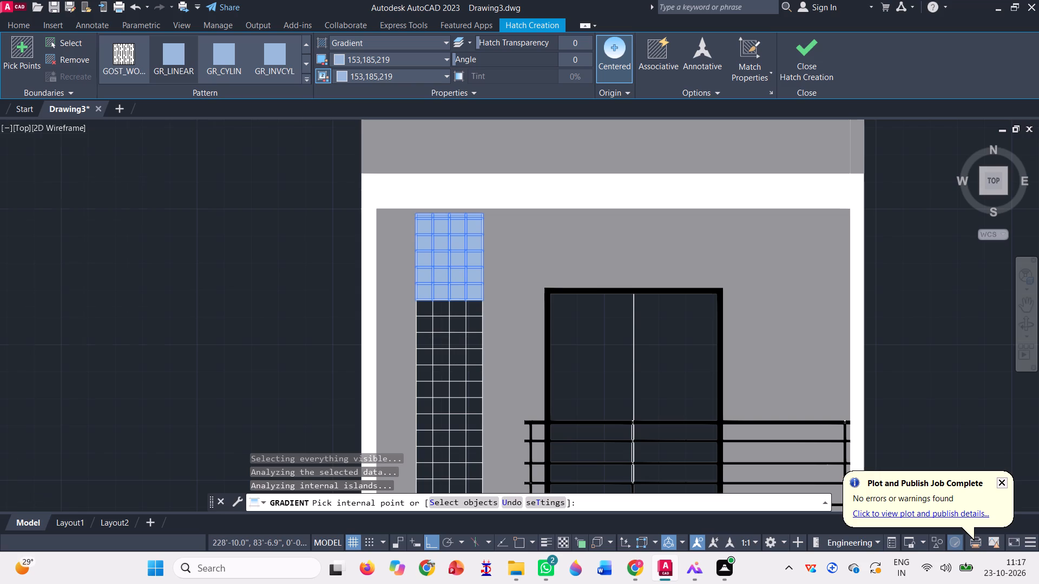
pyautogui.scroll(2, 392, 316)
pyautogui.click(402, 273)
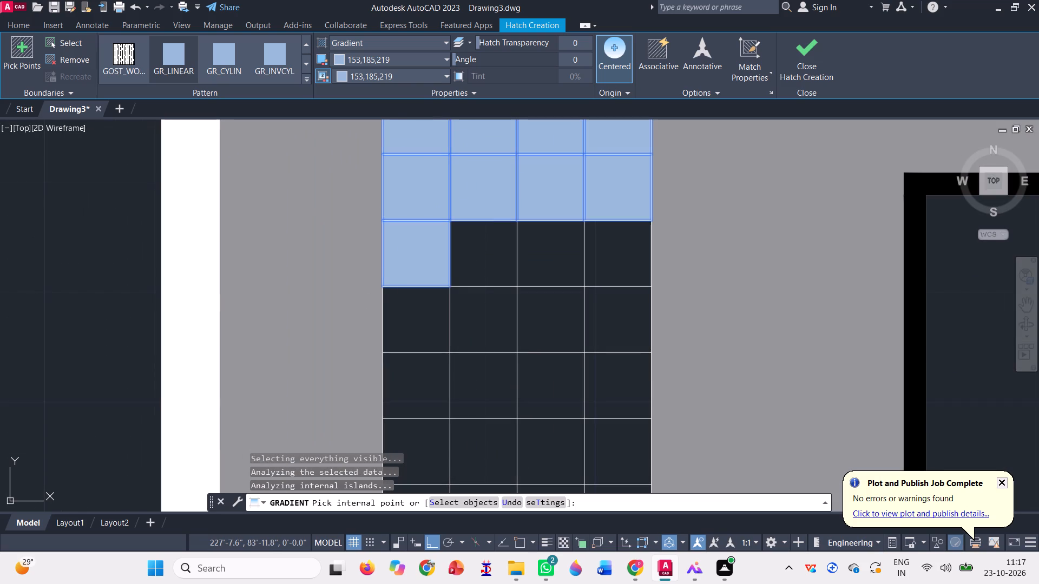
pyautogui.click(485, 270)
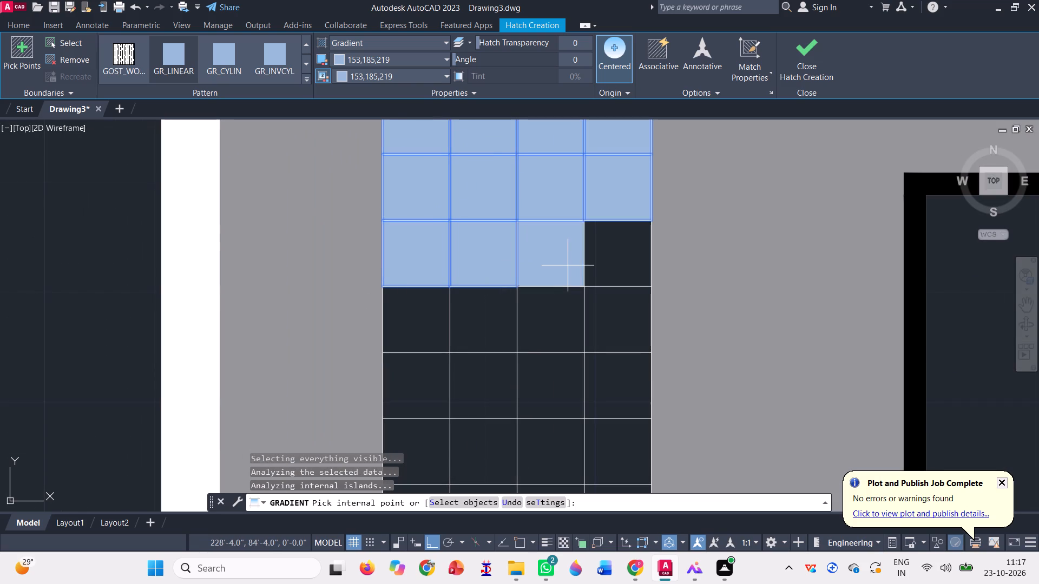
pyautogui.click(568, 266)
pyautogui.click(628, 264)
pyautogui.click(624, 333)
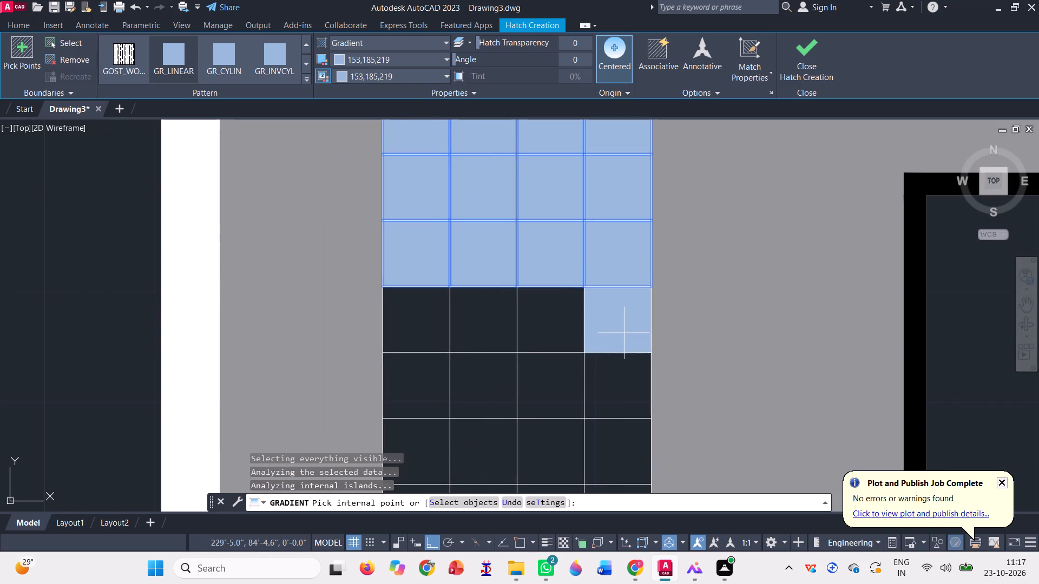
pyautogui.click(552, 320)
pyautogui.click(461, 318)
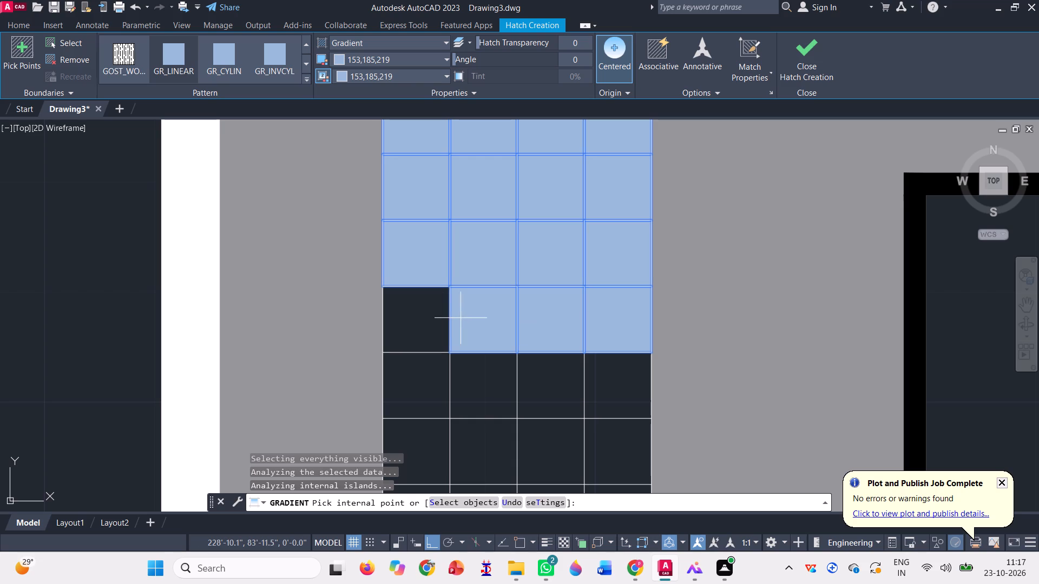
pyautogui.click(419, 310)
# Fill all four cells in the ninth and tenth rows of the upper-floor grid window with the 153,185,219 gradient.
pyautogui.scroll(-3, 438, 237)
pyautogui.scroll(2, 430, 309)
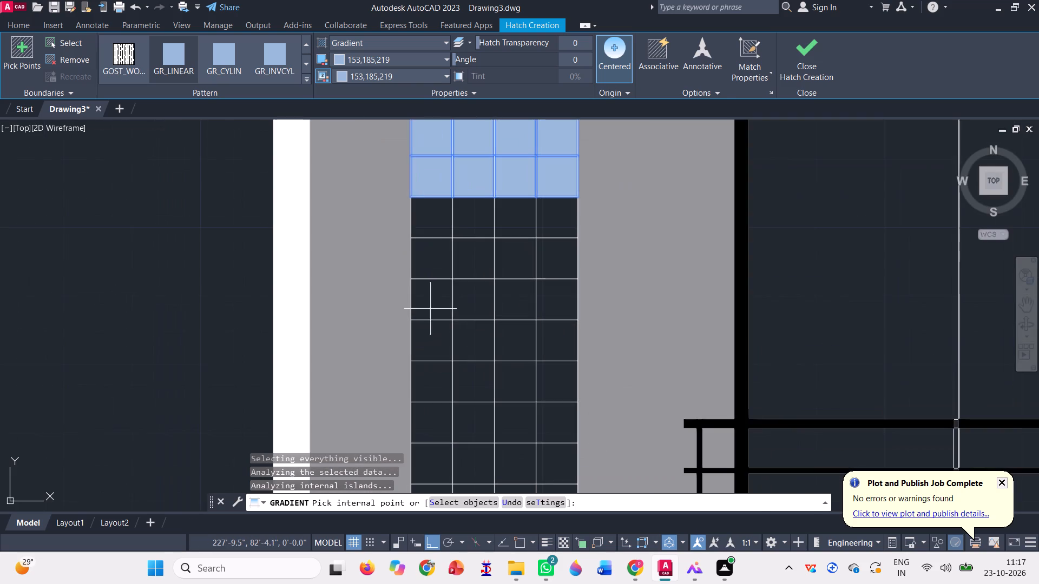
pyautogui.scroll(1, 491, 225)
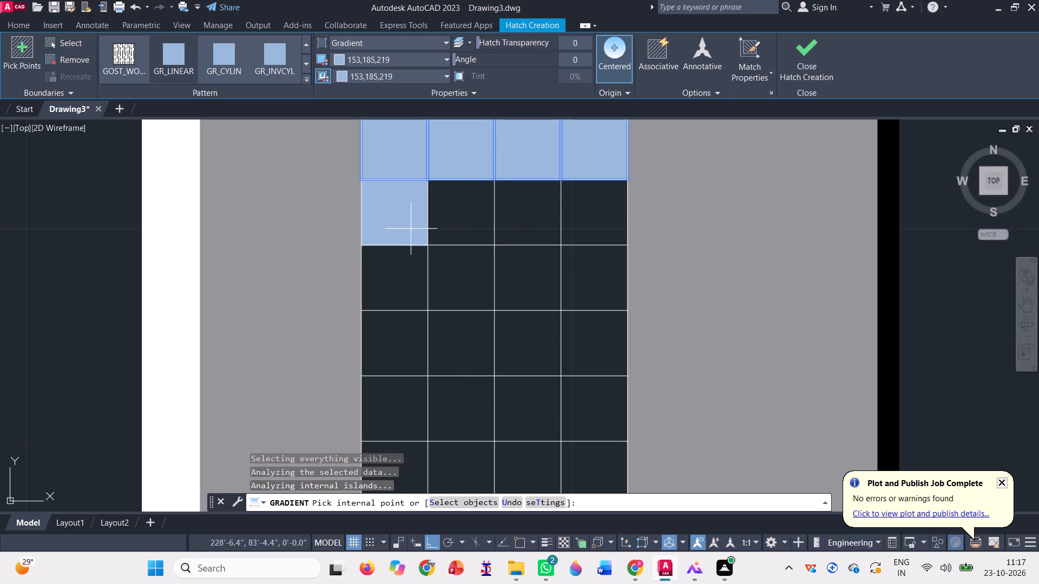
pyautogui.click(411, 229)
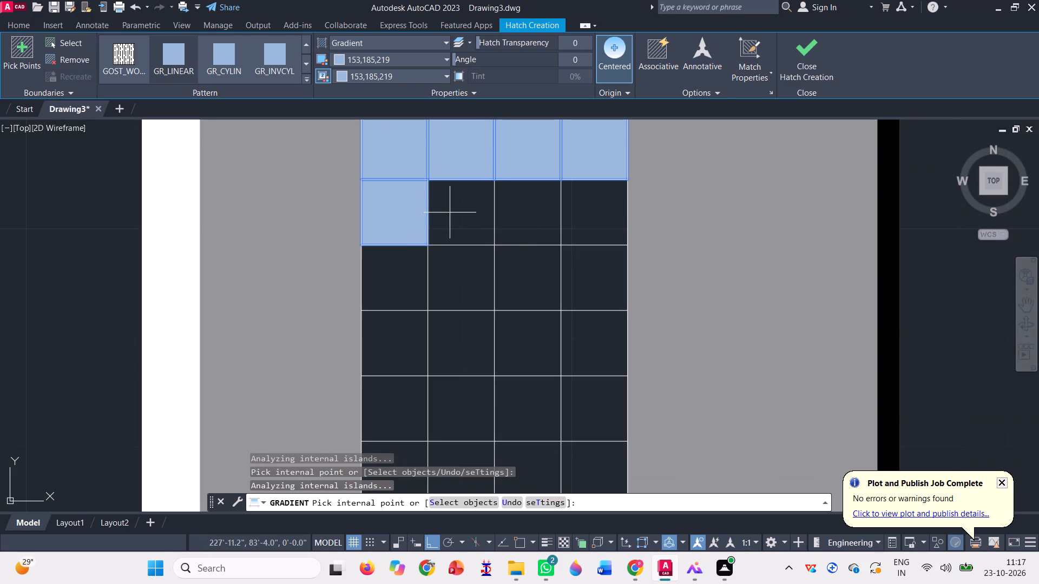
pyautogui.click(452, 213)
pyautogui.click(524, 216)
pyautogui.click(590, 221)
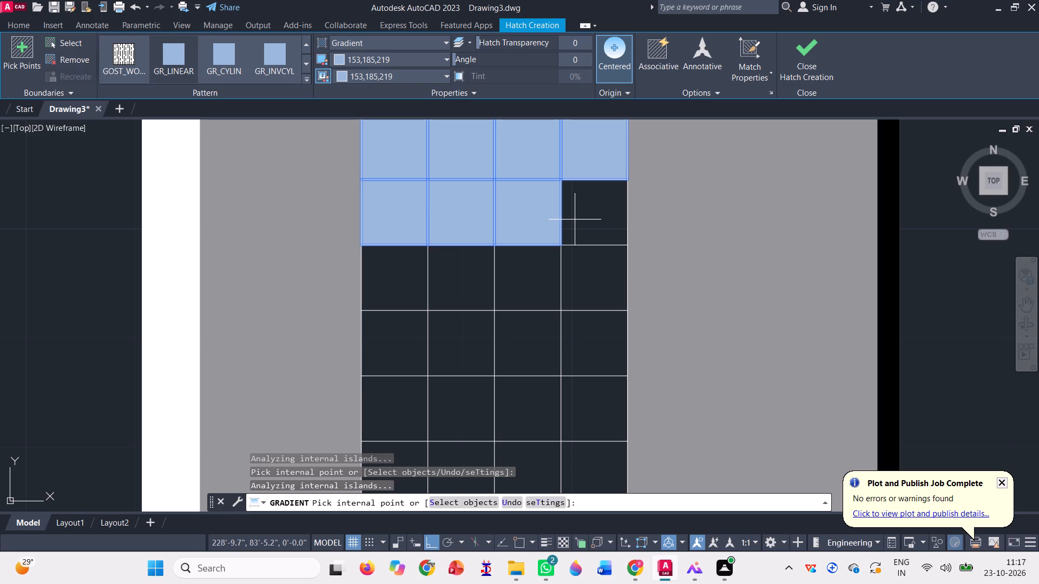
pyautogui.click(595, 306)
pyautogui.click(545, 289)
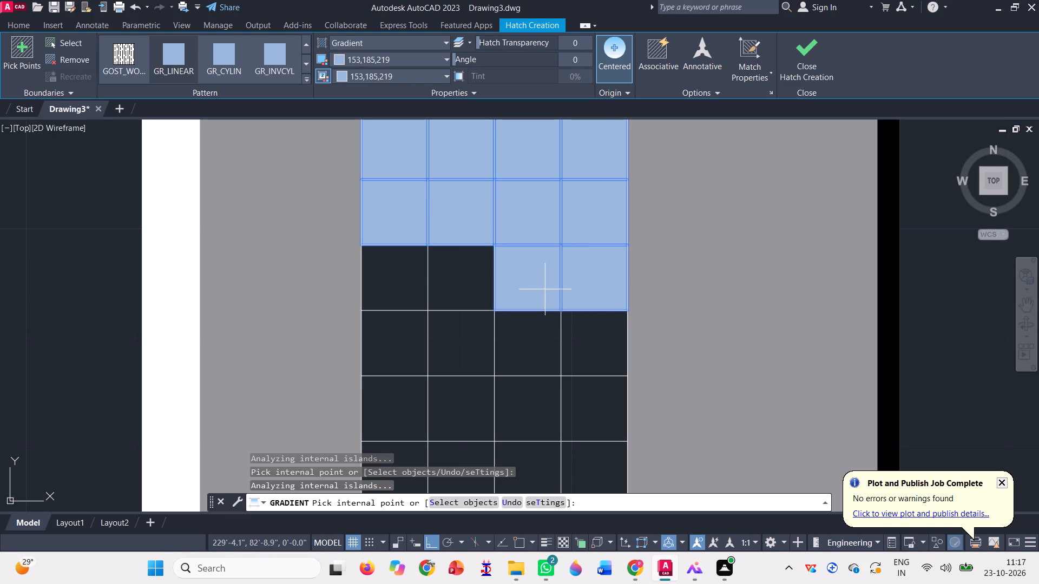
pyautogui.click(446, 274)
pyautogui.click(413, 273)
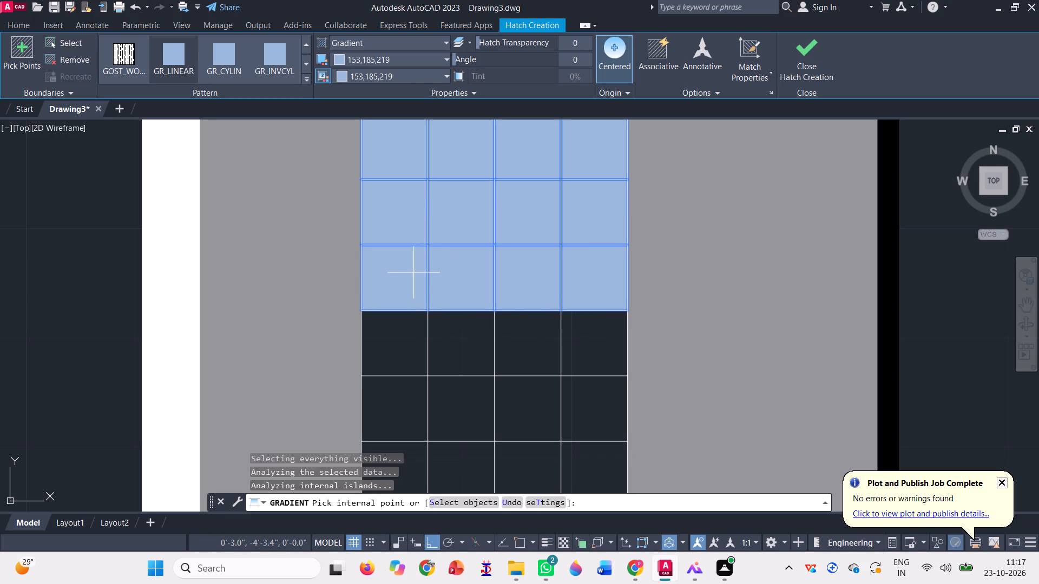
# Fill all four cells in each of the next two empty rows of the upper-floor grid window with the 153,185,219 gradient.
pyautogui.scroll(-1, 440, 198)
pyautogui.scroll(1, 446, 364)
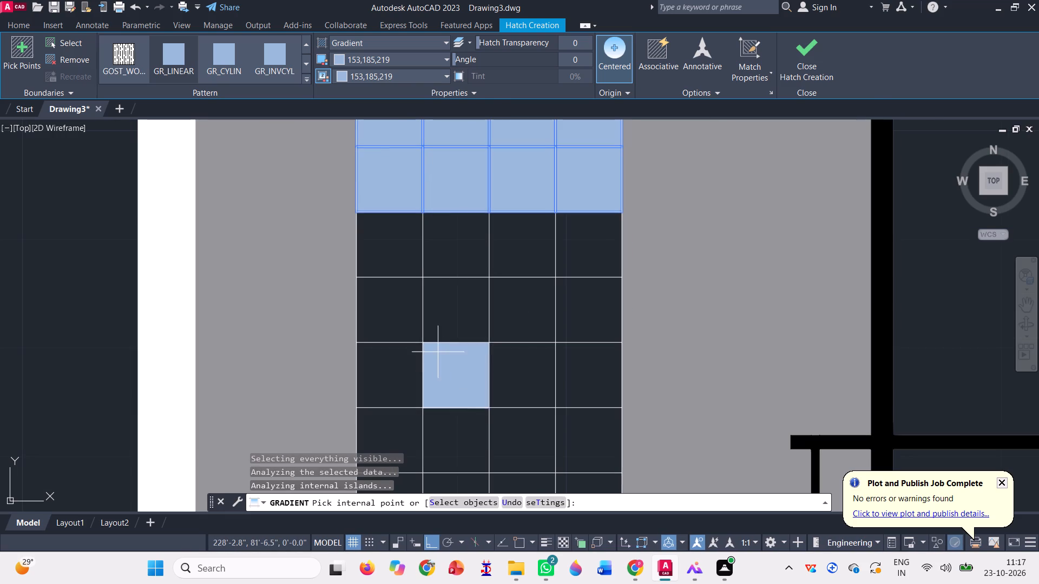
pyautogui.click(409, 251)
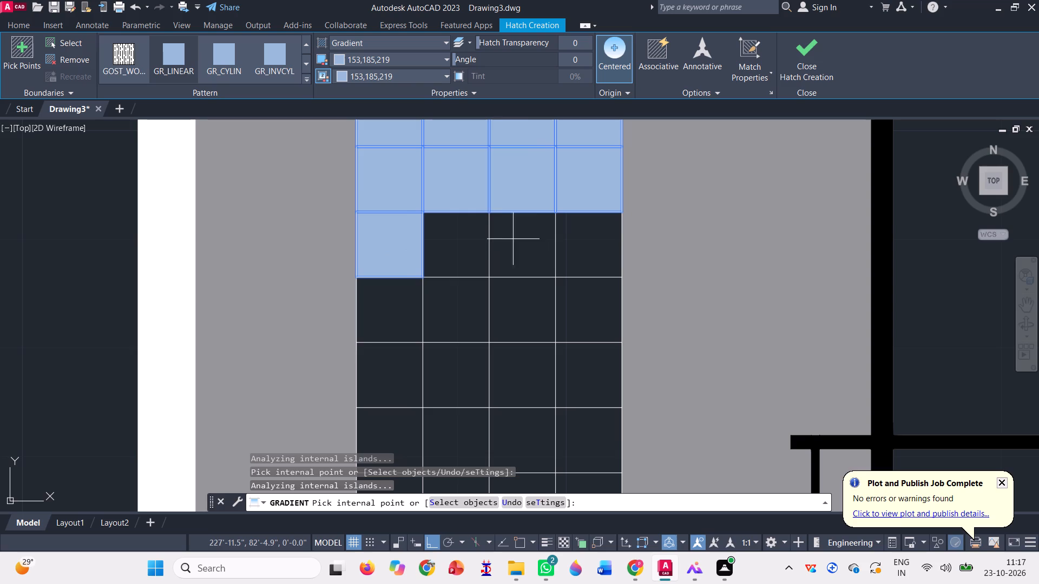
pyautogui.click(460, 242)
pyautogui.click(531, 247)
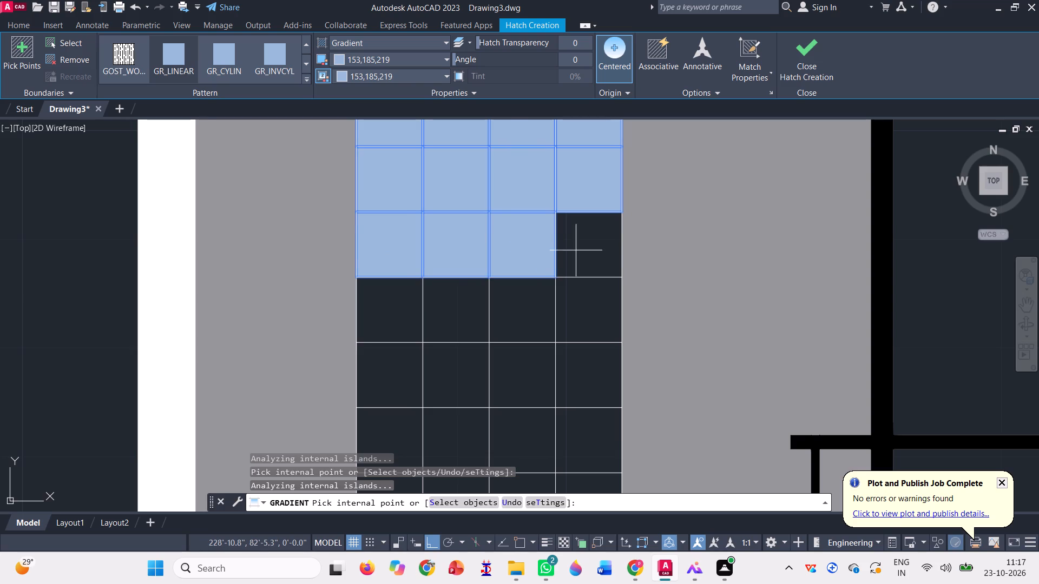
pyautogui.click(597, 255)
pyautogui.click(582, 342)
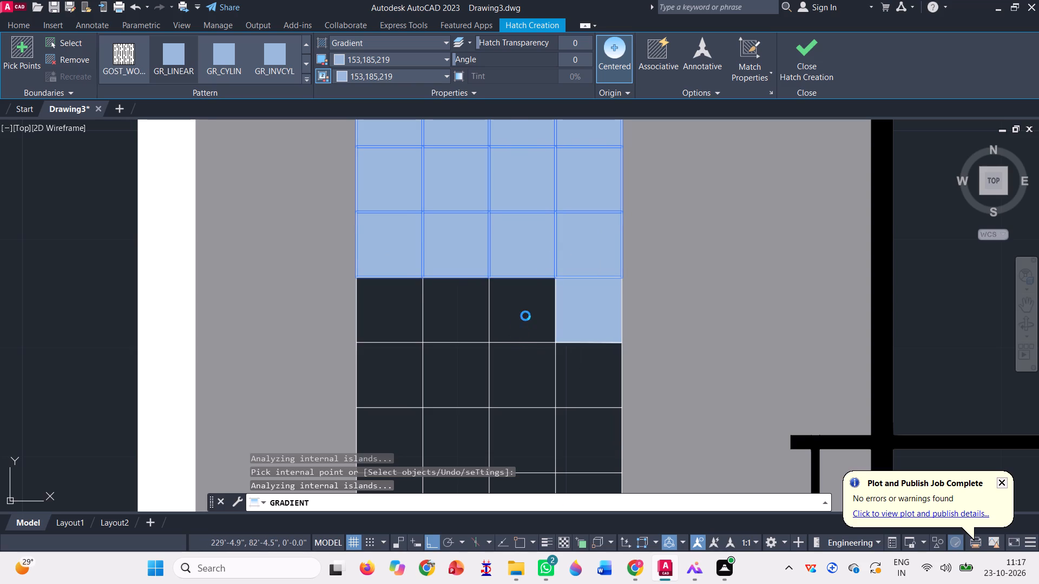
pyautogui.click(626, 214)
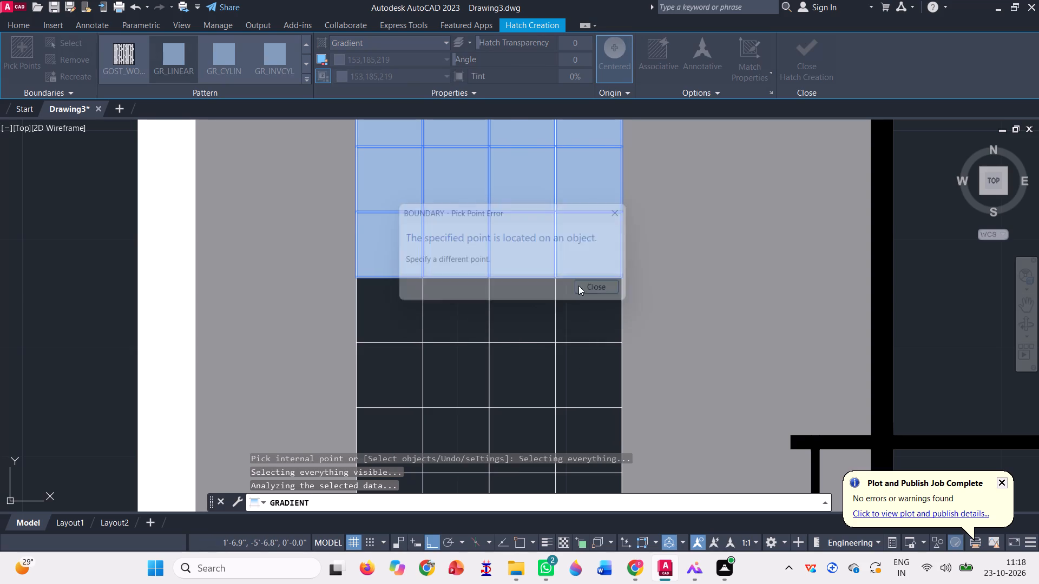
pyautogui.click(595, 316)
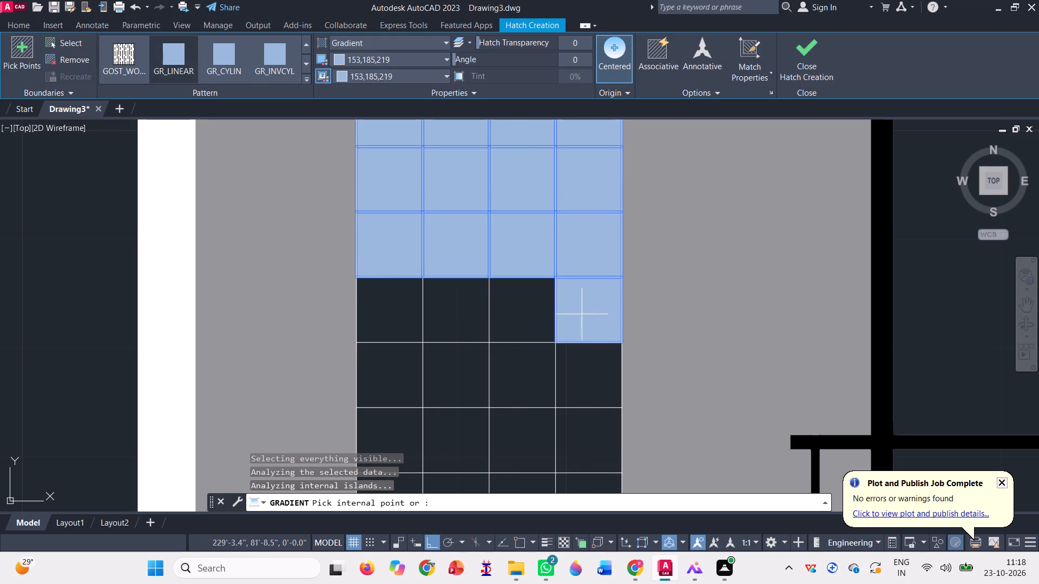
pyautogui.click(527, 298)
pyautogui.click(476, 302)
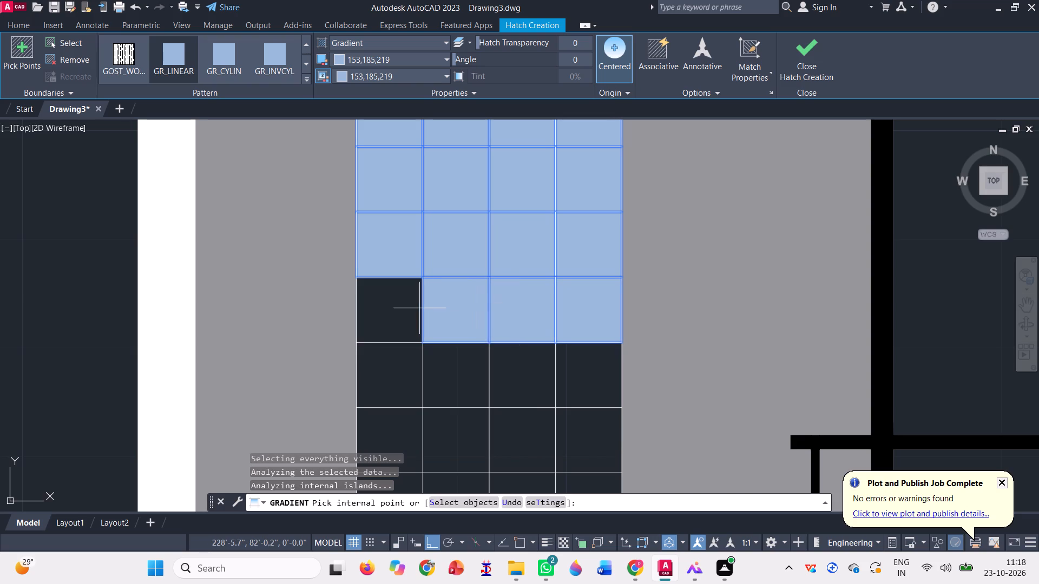
pyautogui.click(415, 308)
# Continue the 153,185,219 gradient down the upper-floor grid window, filling all eight cells of the next two empty rows.
pyautogui.scroll(-3, 436, 271)
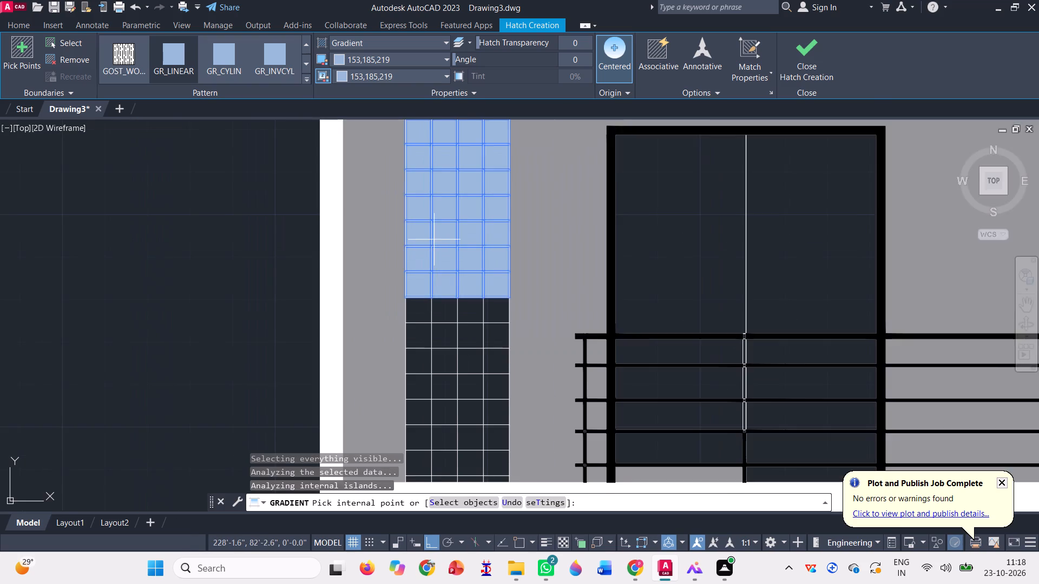
pyautogui.scroll(1, 400, 364)
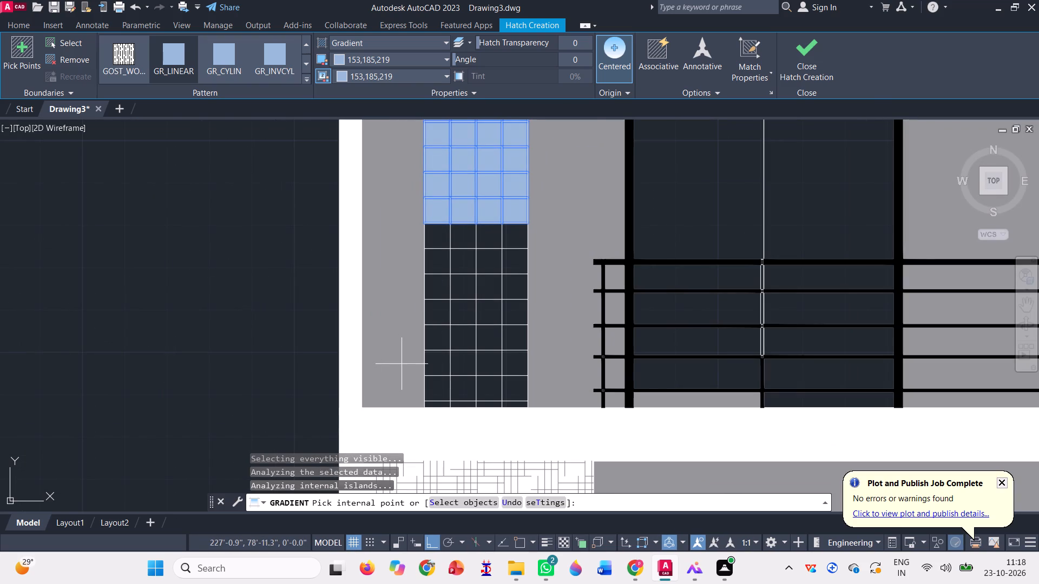
pyautogui.scroll(2, 496, 231)
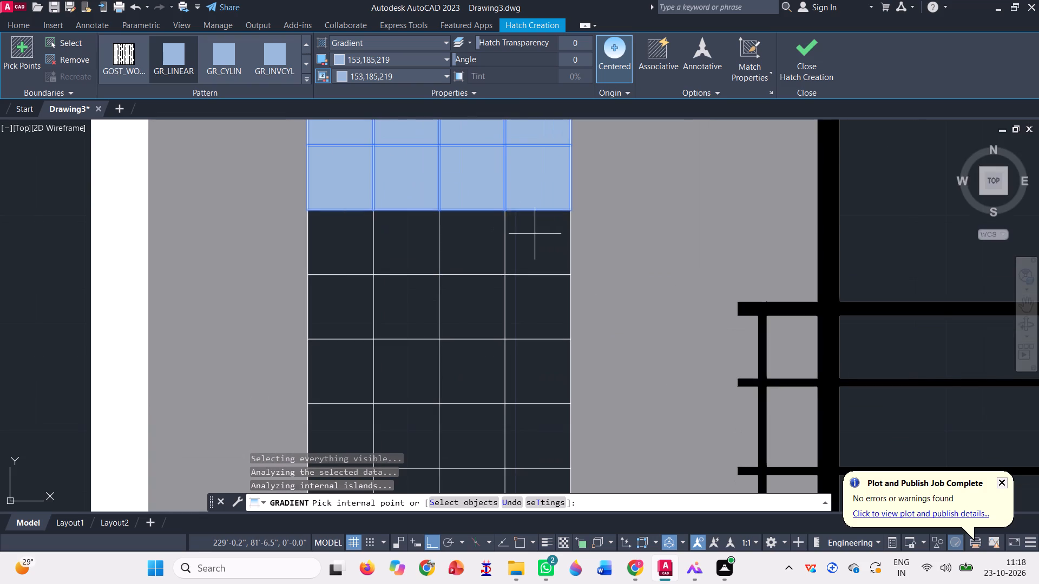
pyautogui.click(535, 234)
pyautogui.click(448, 243)
pyautogui.click(365, 242)
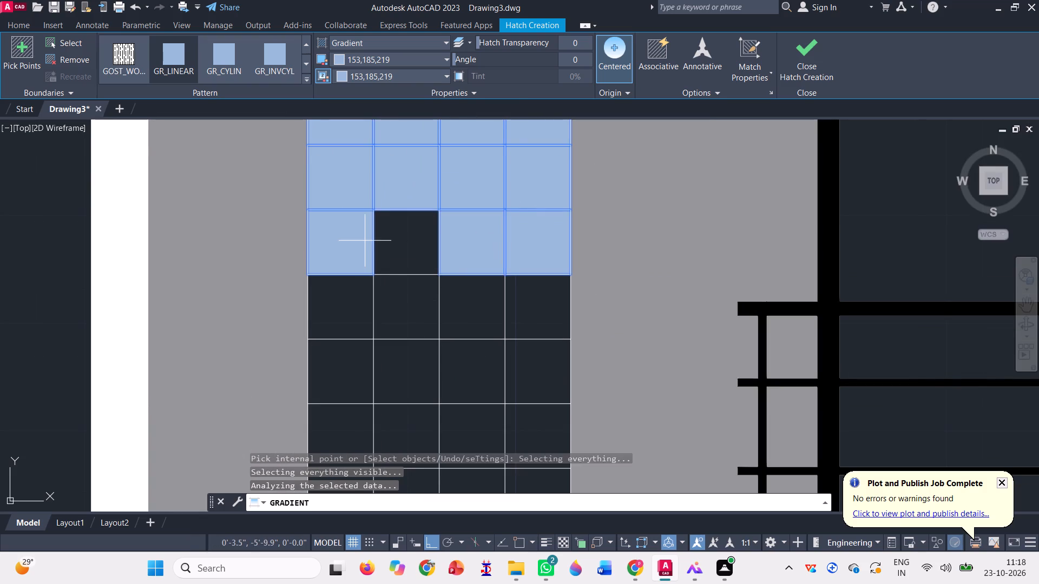
pyautogui.click(412, 250)
pyautogui.click(341, 313)
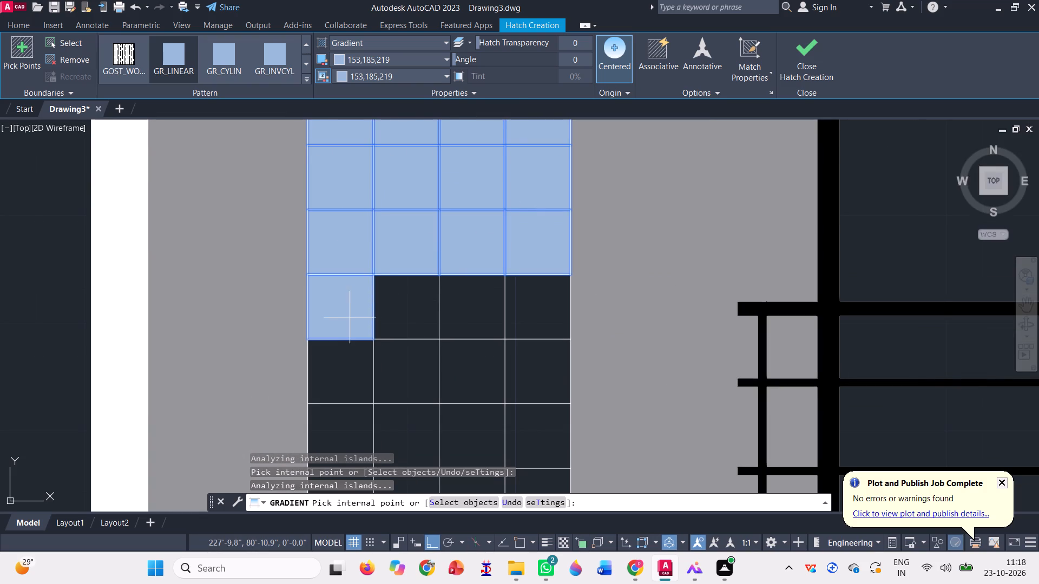
pyautogui.click(429, 303)
pyautogui.click(511, 320)
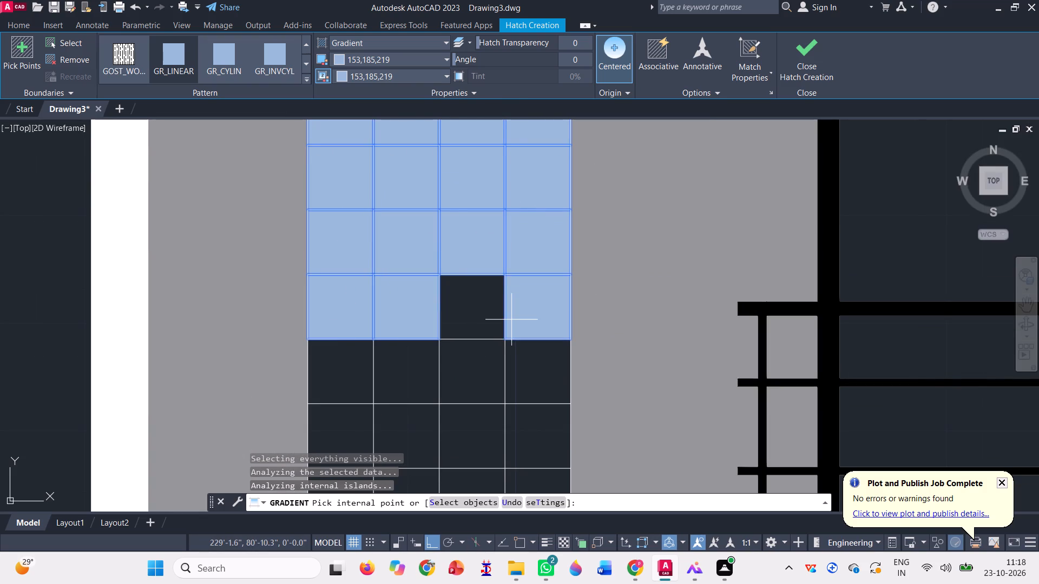
pyautogui.click(479, 316)
# Fill the following two empty rows of the upper-floor grid window, four cells each, with the 153,185,219 gradient.
pyautogui.scroll(-1, 416, 253)
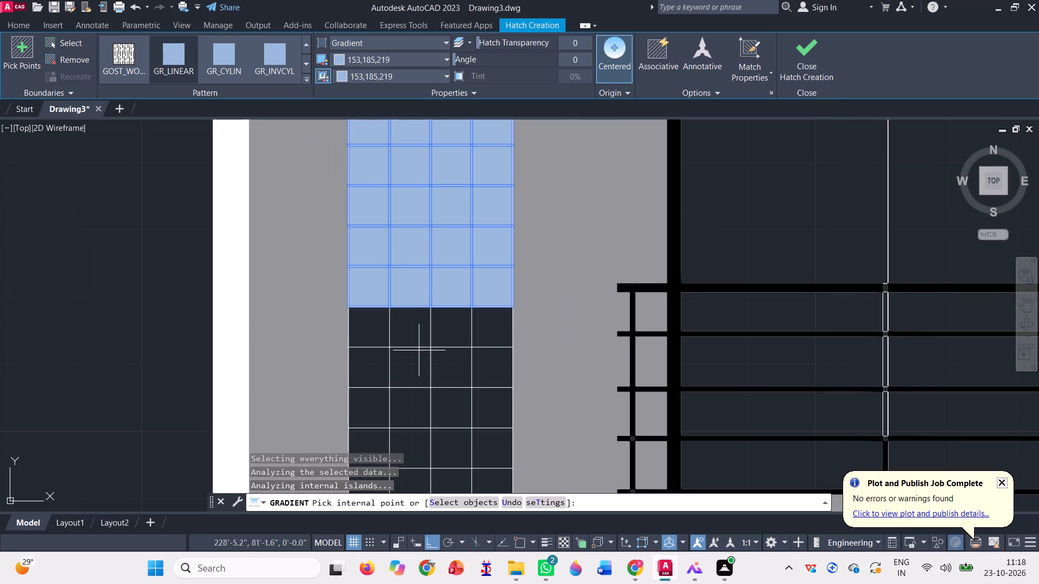
pyautogui.scroll(1, 424, 391)
pyautogui.click(340, 301)
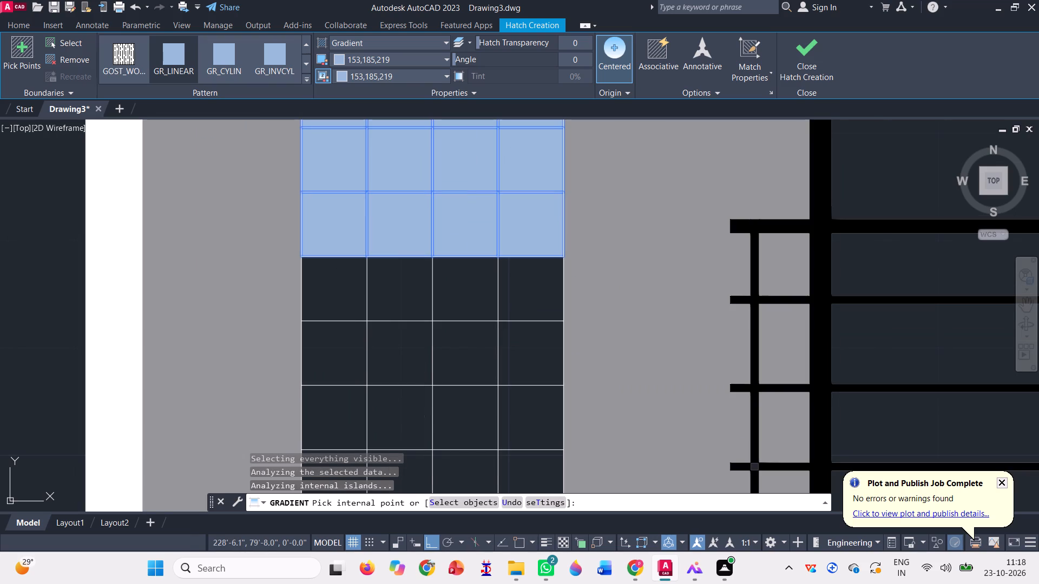
pyautogui.click(416, 284)
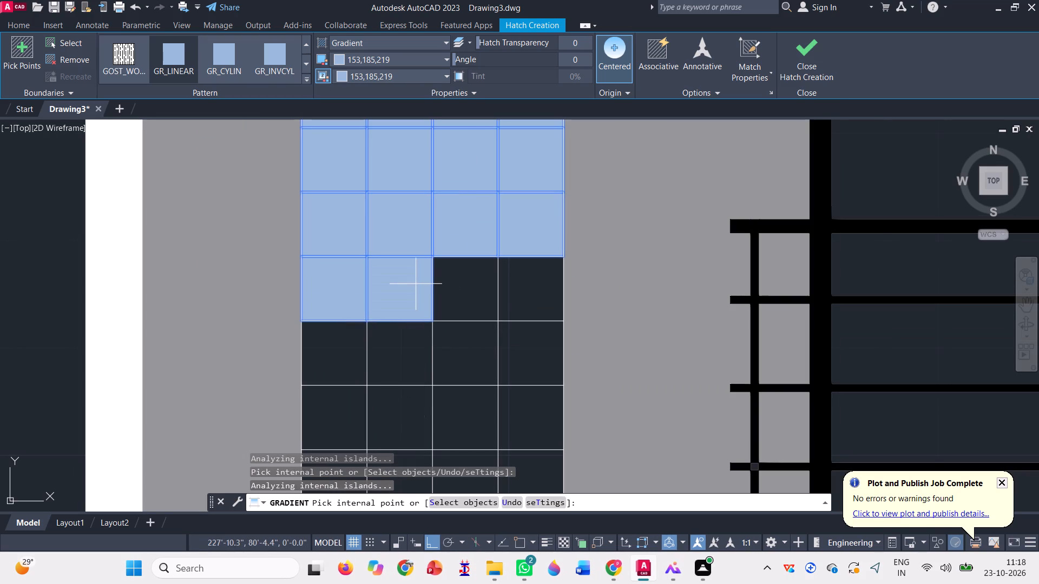
pyautogui.click(488, 303)
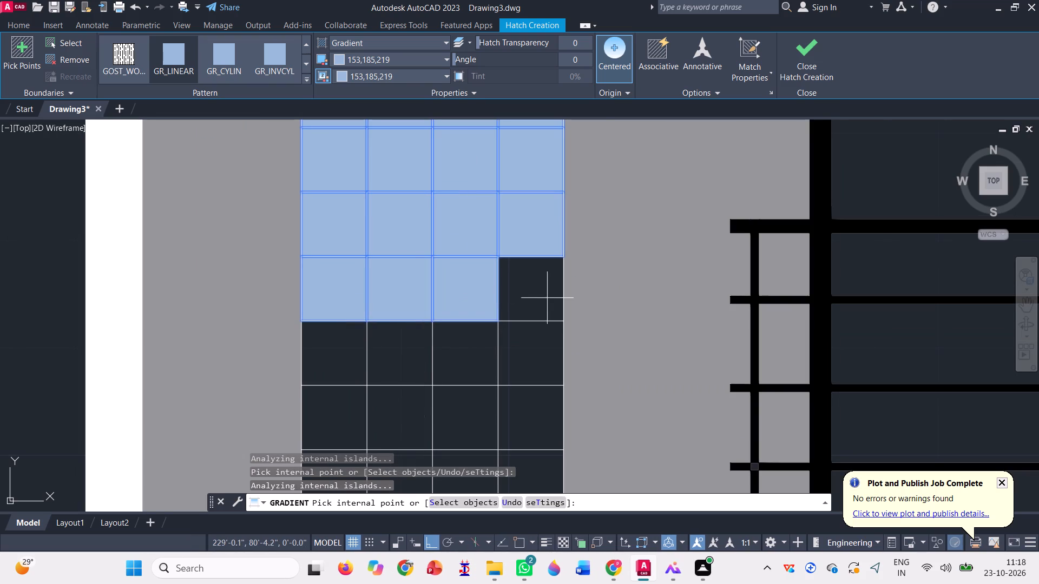
pyautogui.click(530, 295)
pyautogui.click(537, 374)
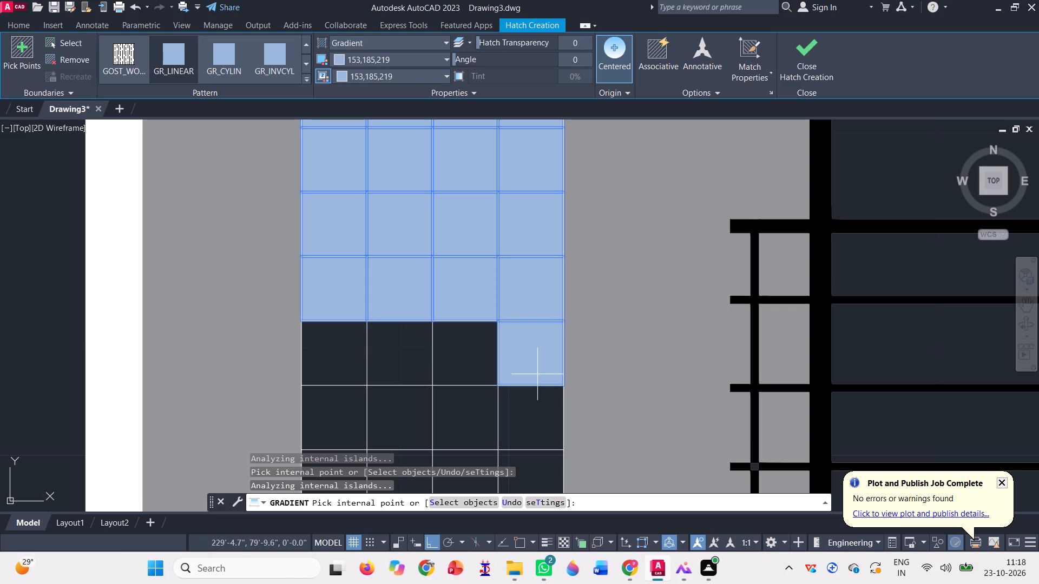
pyautogui.click(456, 348)
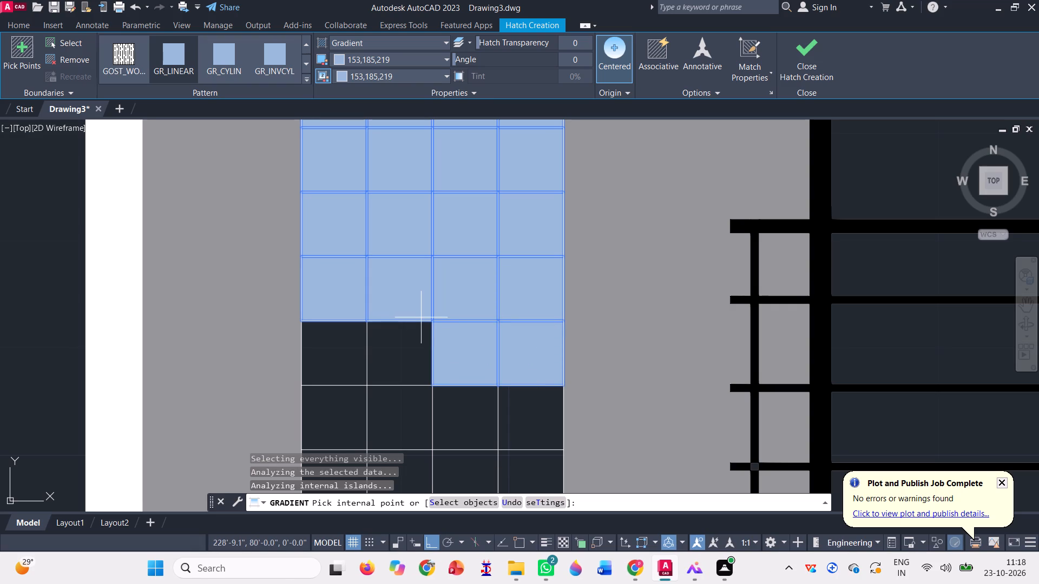
pyautogui.click(395, 347)
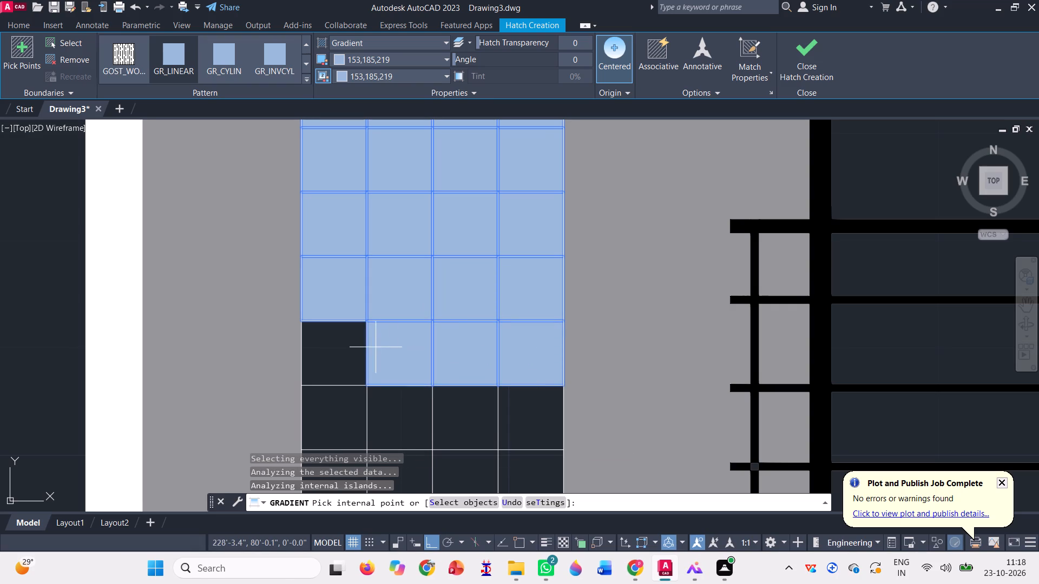
pyautogui.click(350, 348)
# Fill two more empty rows of the upper-floor grid window with the 153,185,219 gradient, leaving the last full row and short bottom row.
pyautogui.scroll(-2, 374, 240)
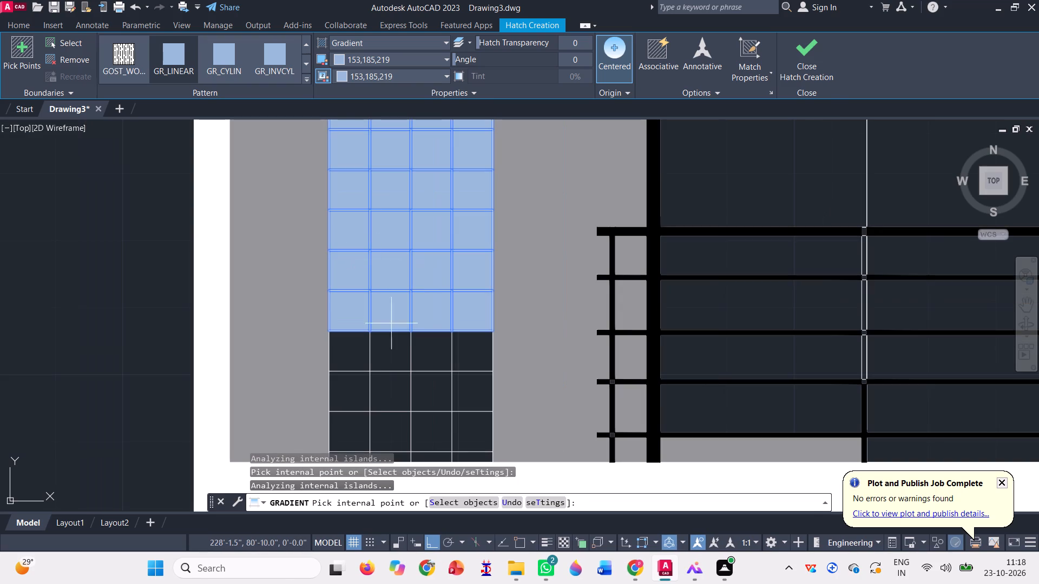
pyautogui.scroll(-2, 398, 298)
pyautogui.scroll(2, 415, 402)
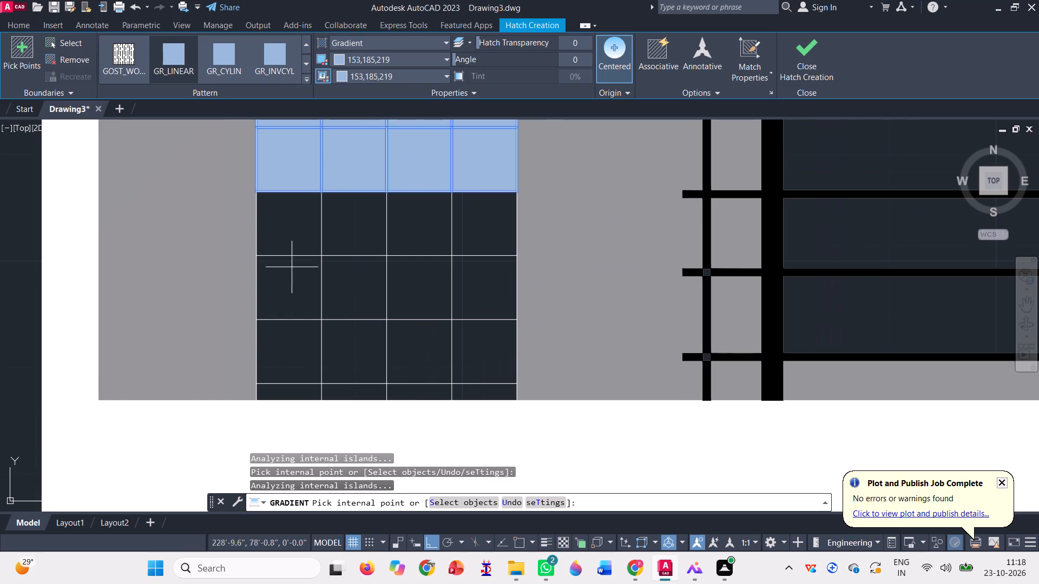
pyautogui.click(289, 236)
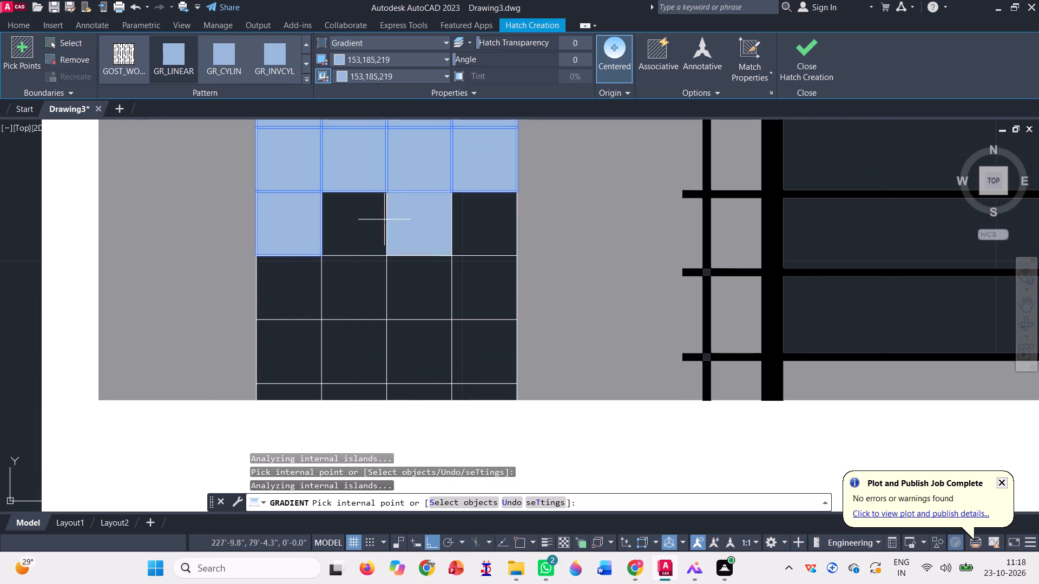
pyautogui.click(357, 227)
pyautogui.click(436, 215)
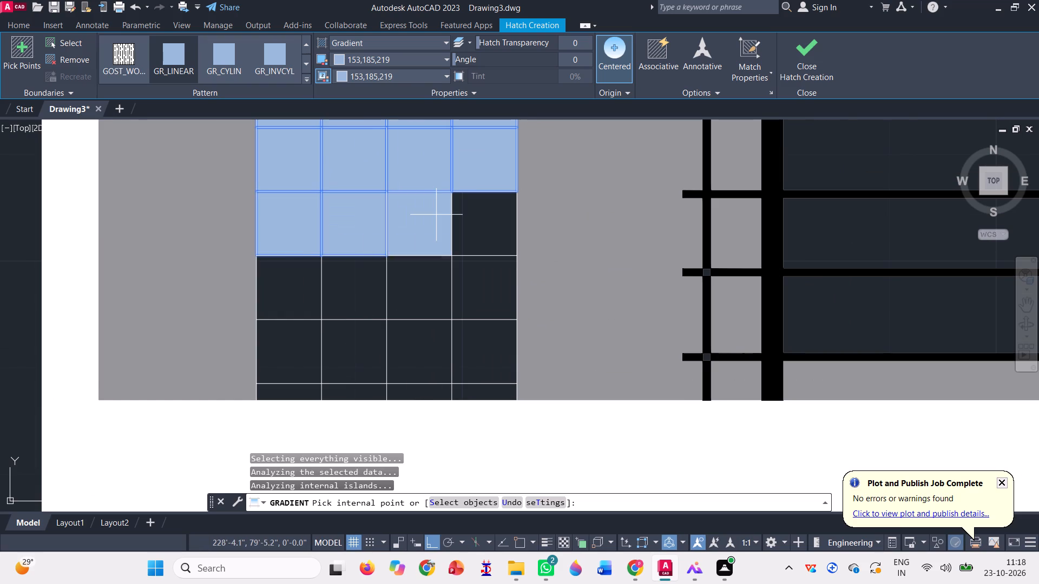
pyautogui.click(482, 220)
pyautogui.click(486, 294)
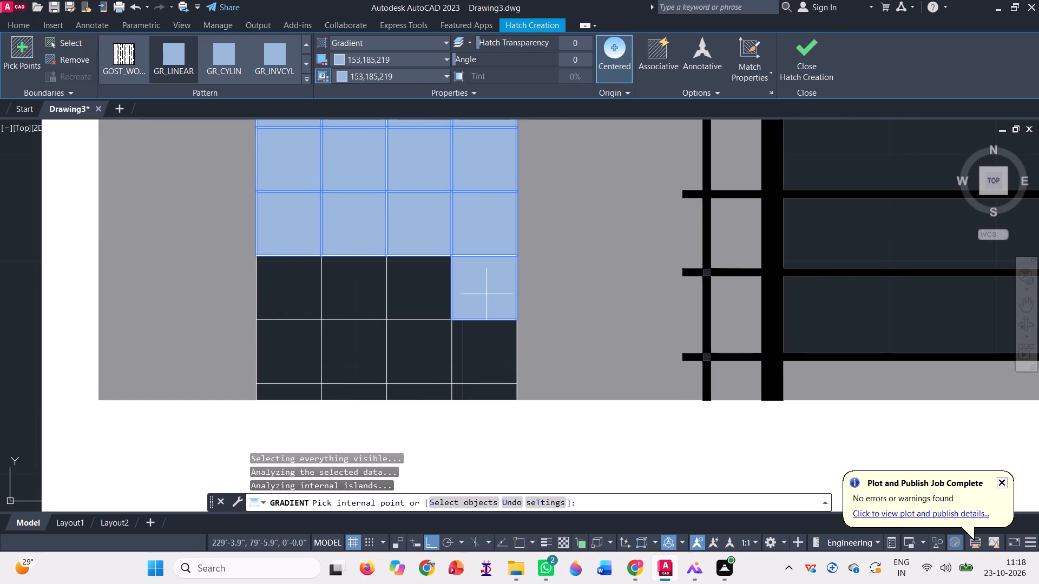
pyautogui.click(406, 291)
pyautogui.click(347, 286)
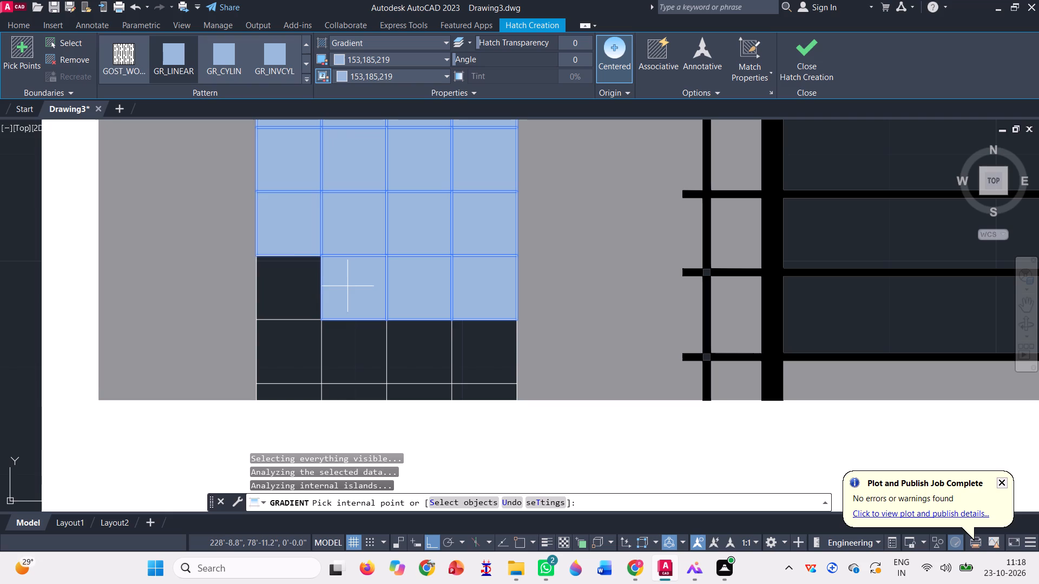
pyautogui.click(287, 285)
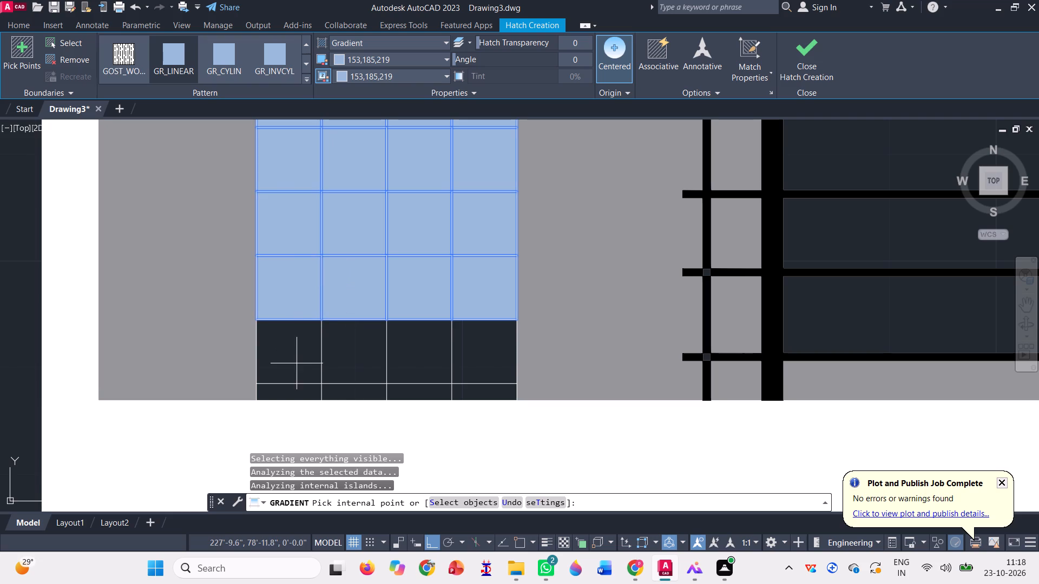
# Fill the last full row and the short bottom row of the upper-floor grid window with the 153,185,219 gradient and finish the hatch.
pyautogui.click(297, 363)
pyautogui.click(344, 353)
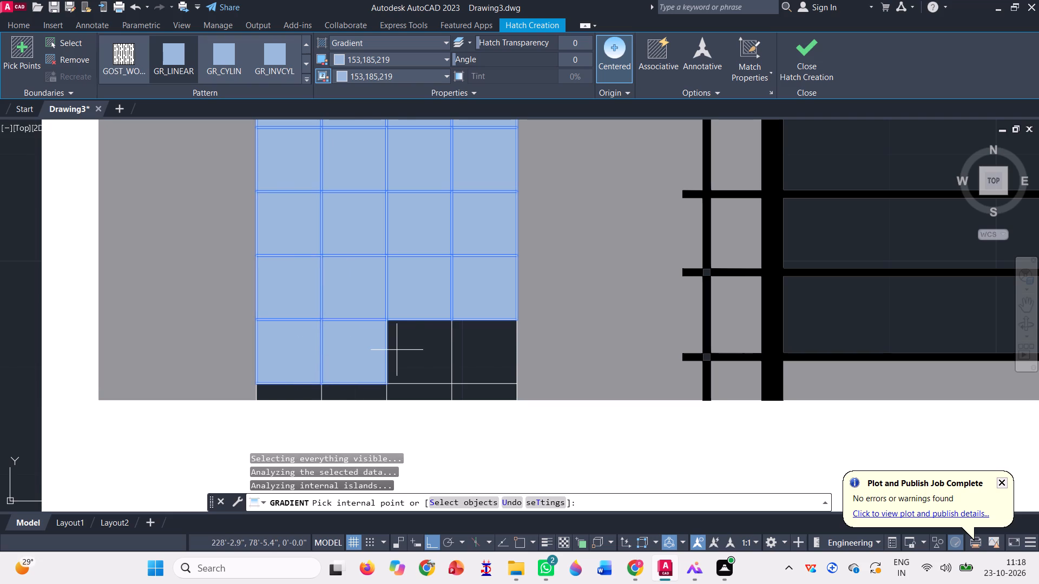
pyautogui.click(430, 343)
pyautogui.click(487, 343)
pyautogui.scroll(2, 456, 397)
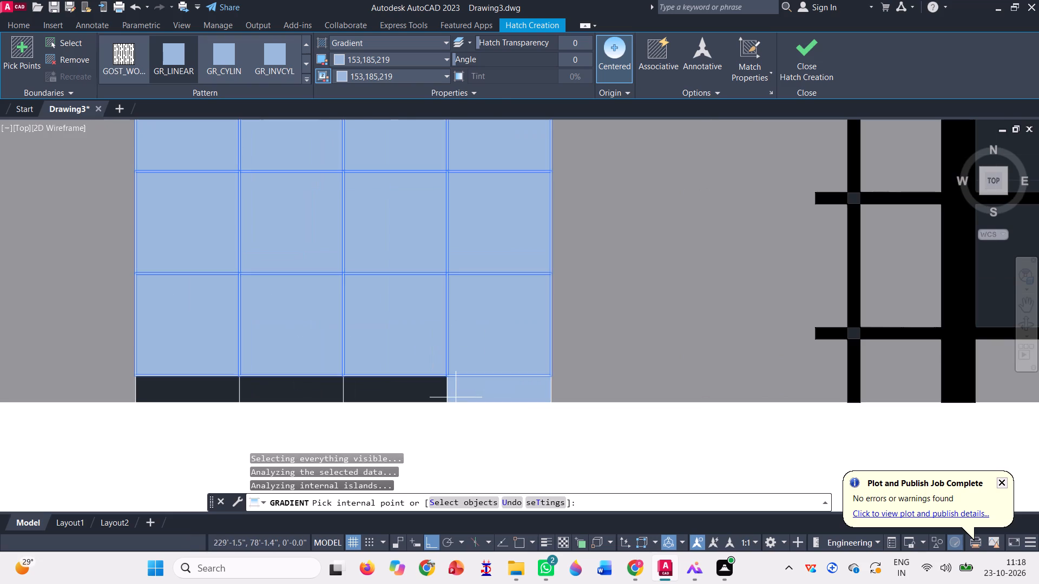
pyautogui.click(466, 391)
pyautogui.click(401, 390)
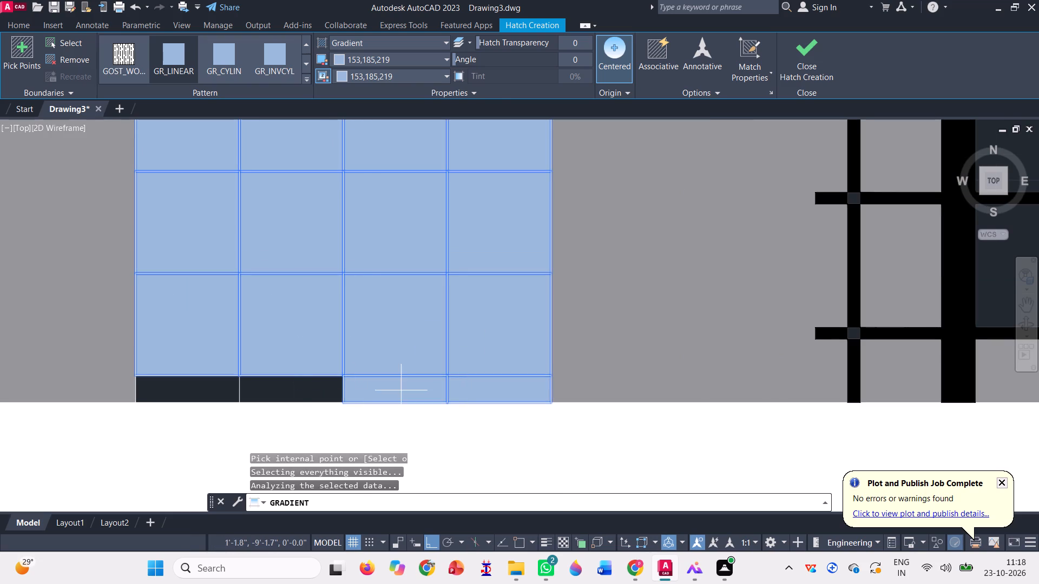
pyautogui.click(285, 391)
pyautogui.click(210, 400)
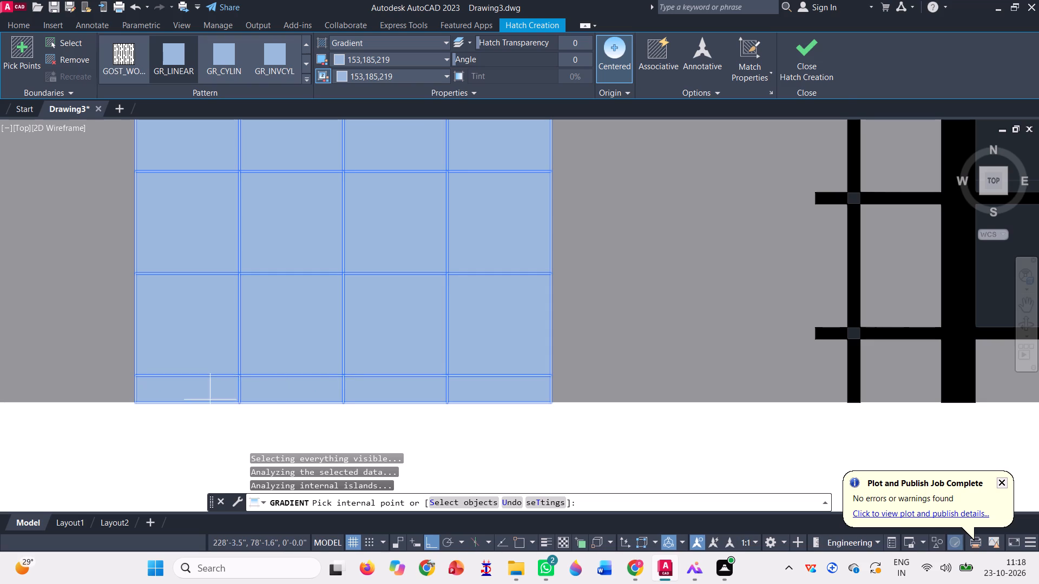
pyautogui.scroll(-3, 318, 386)
pyautogui.scroll(-4, 370, 398)
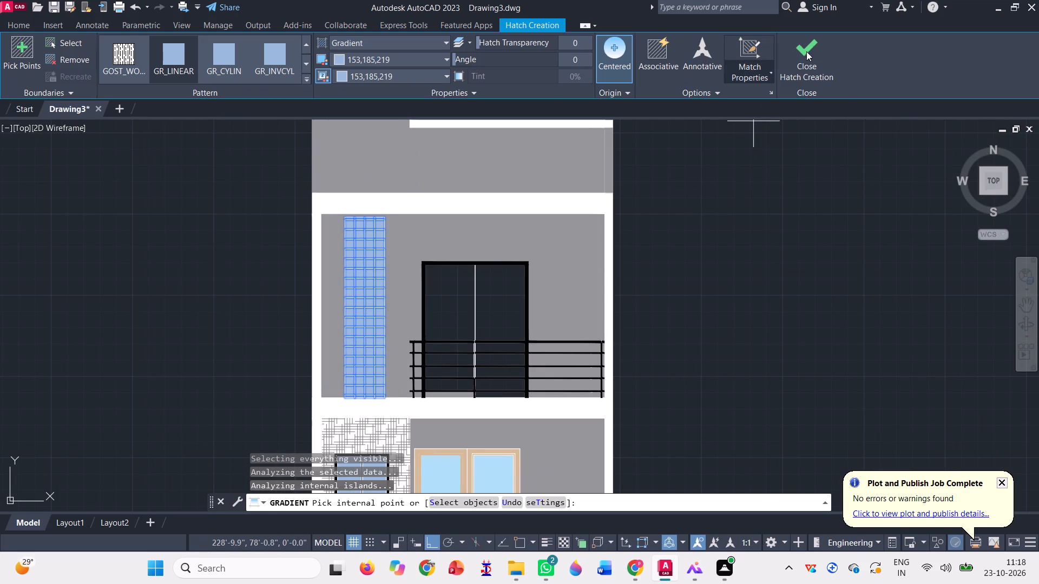
pyautogui.click(817, 53)
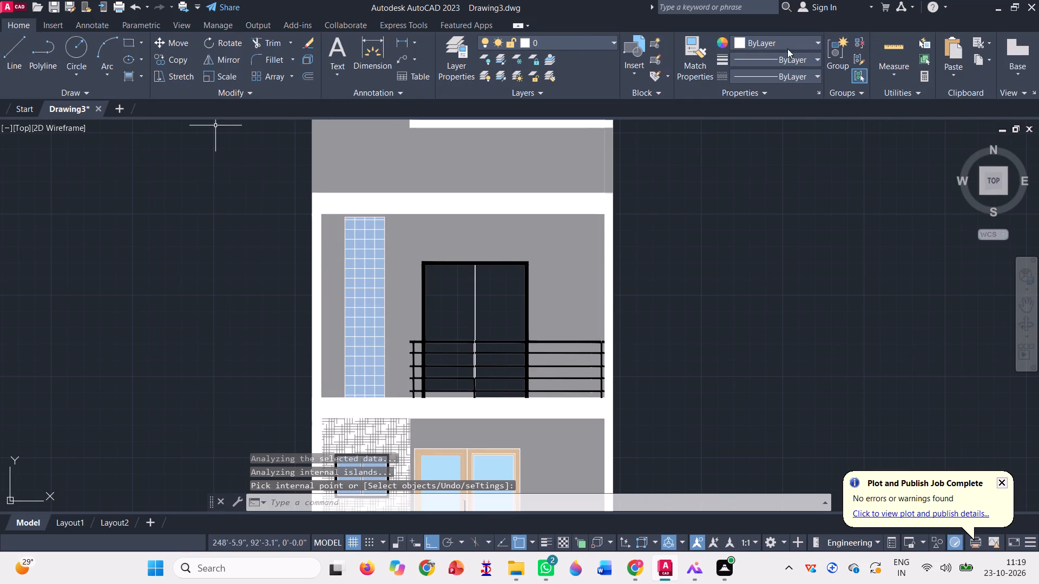
# Set the object colour to black (0,0,0) and draw a line down the third inner vertical grid line of the upper-floor grid window.
pyautogui.click(758, 43)
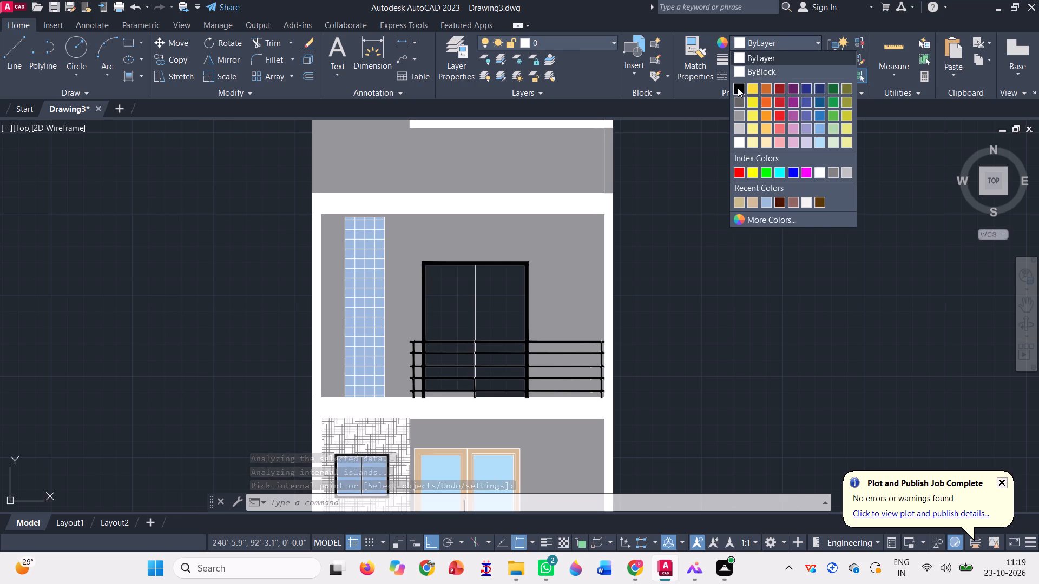
pyautogui.click(738, 88)
pyautogui.click(7, 54)
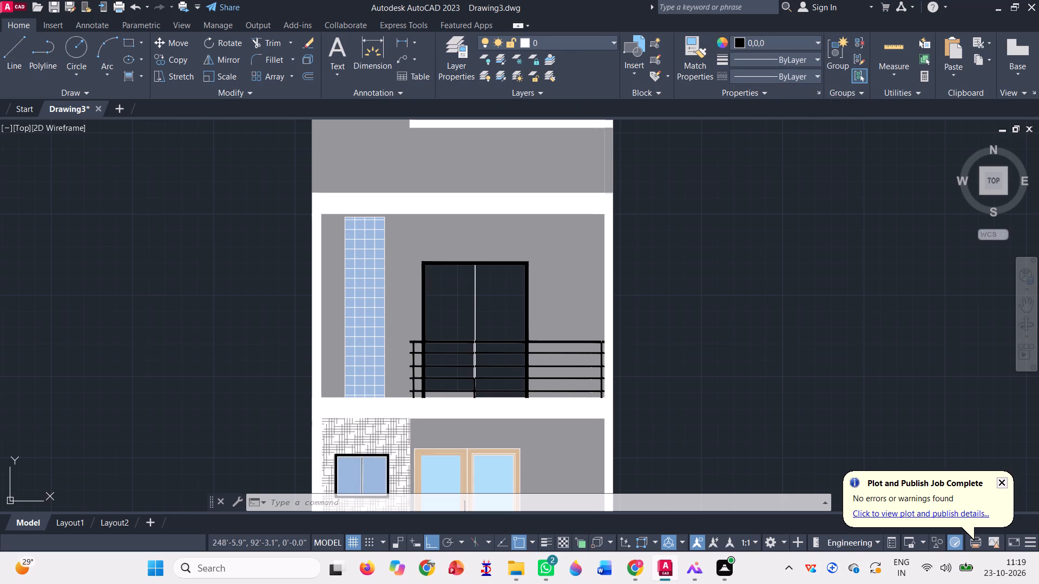
pyautogui.scroll(6, 376, 218)
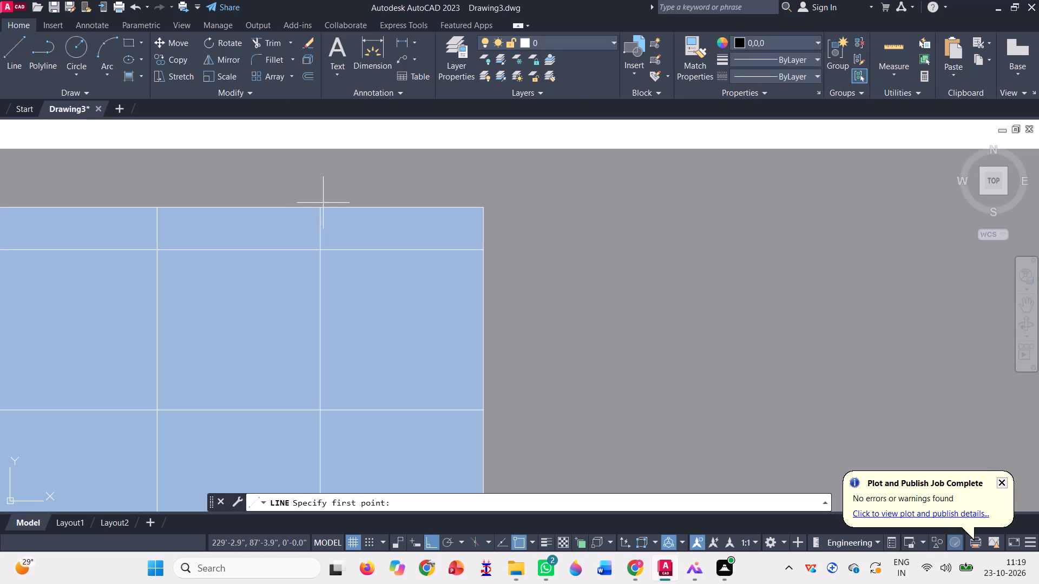
pyautogui.click(323, 205)
pyautogui.scroll(-3, 358, 196)
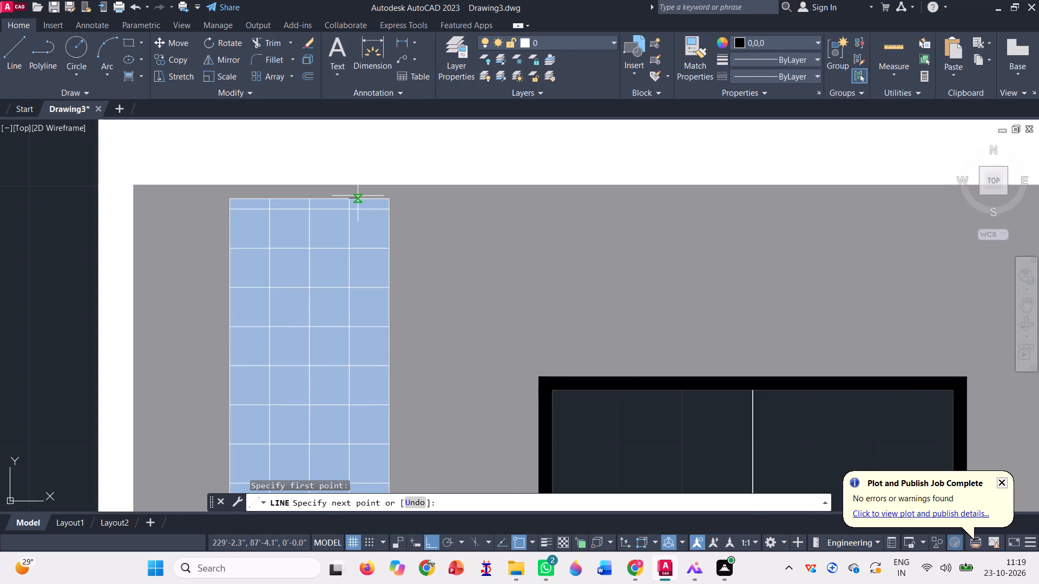
pyautogui.scroll(-2, 358, 196)
pyautogui.scroll(-1, 379, 304)
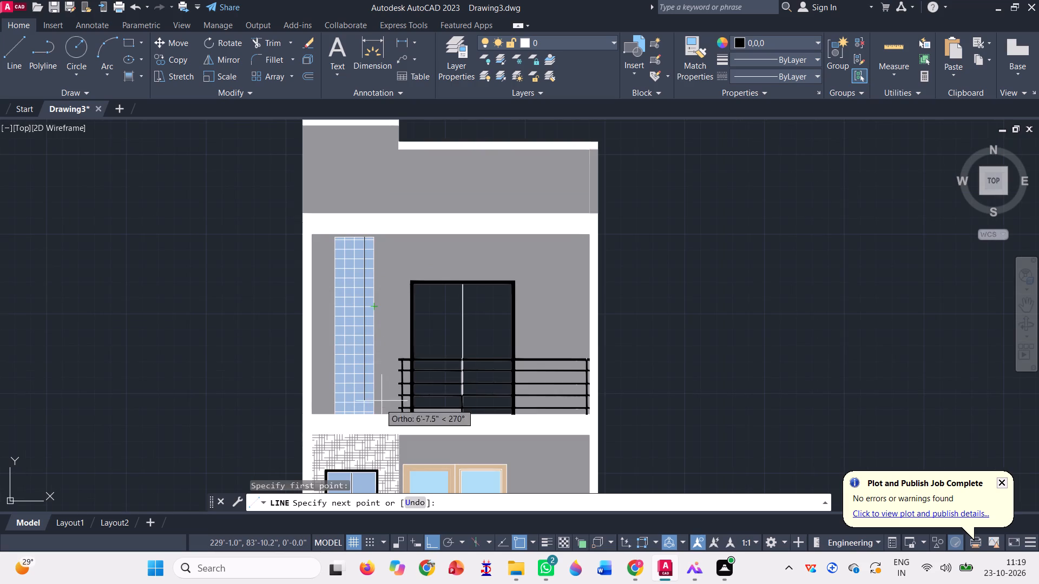
pyautogui.scroll(3, 360, 411)
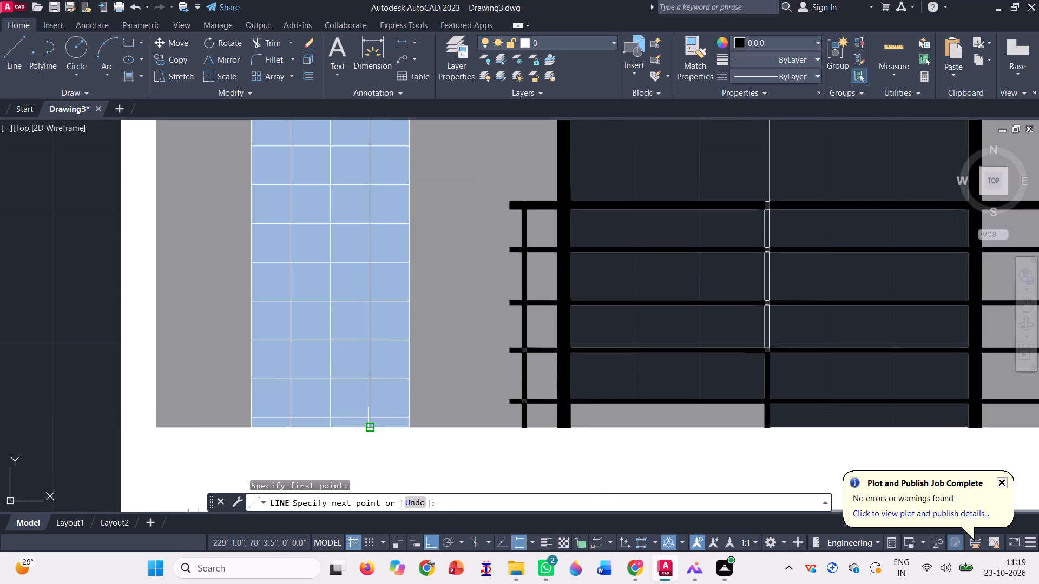
pyautogui.click(371, 436)
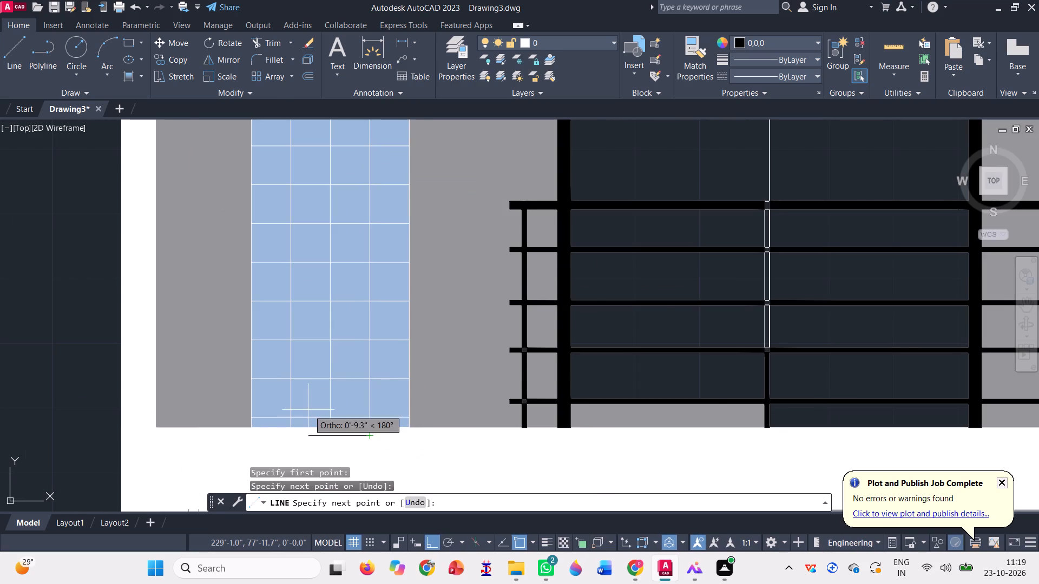
pyautogui.scroll(-1, 308, 409)
pyautogui.press('Escape')
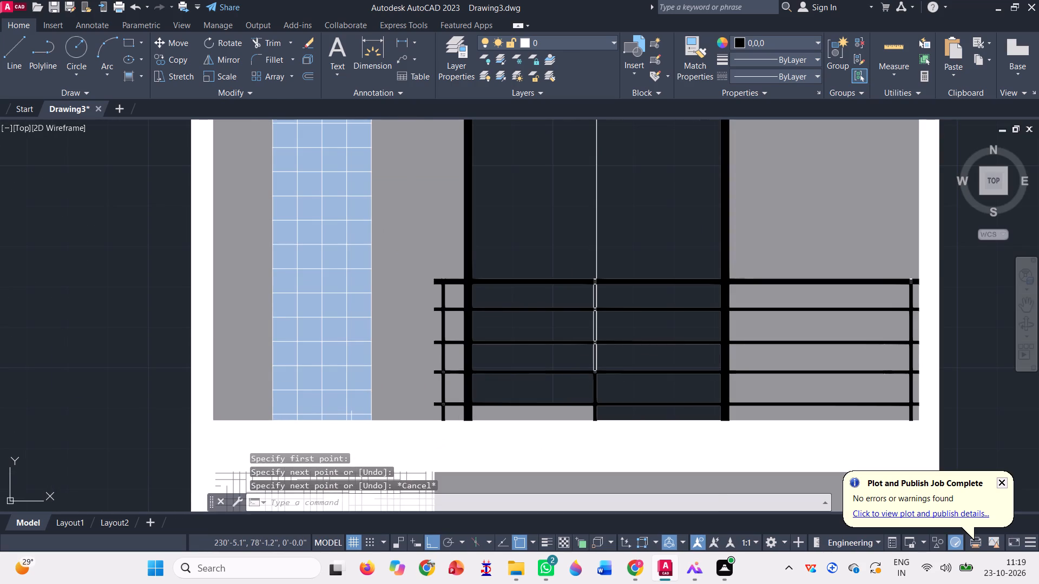
# Draw a black rectangle around the outer border of the upper-floor grid window, from its top-left corner to its bottom-right corner.
pyautogui.scroll(-2, 351, 437)
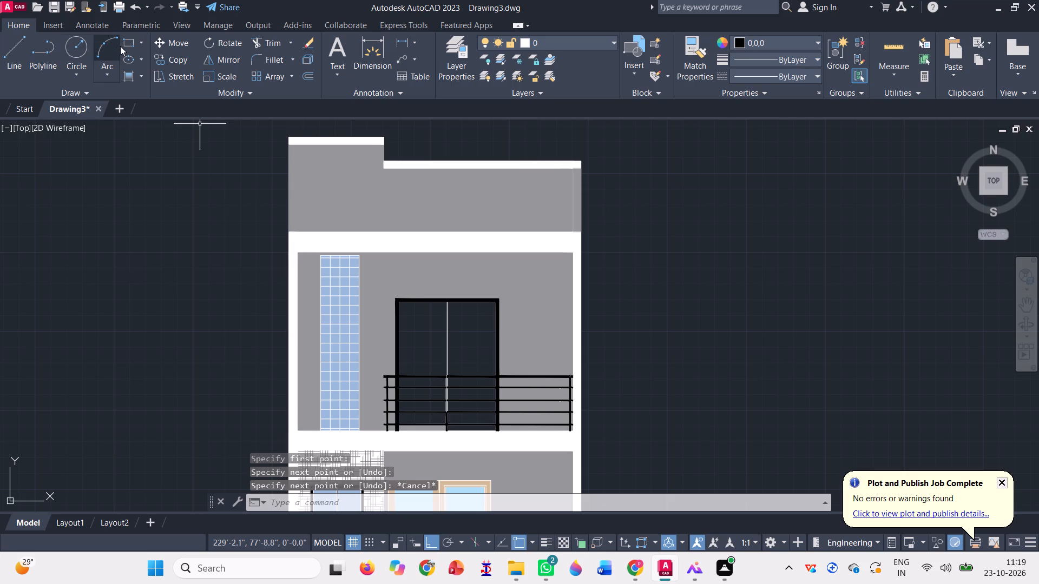
pyautogui.click(124, 41)
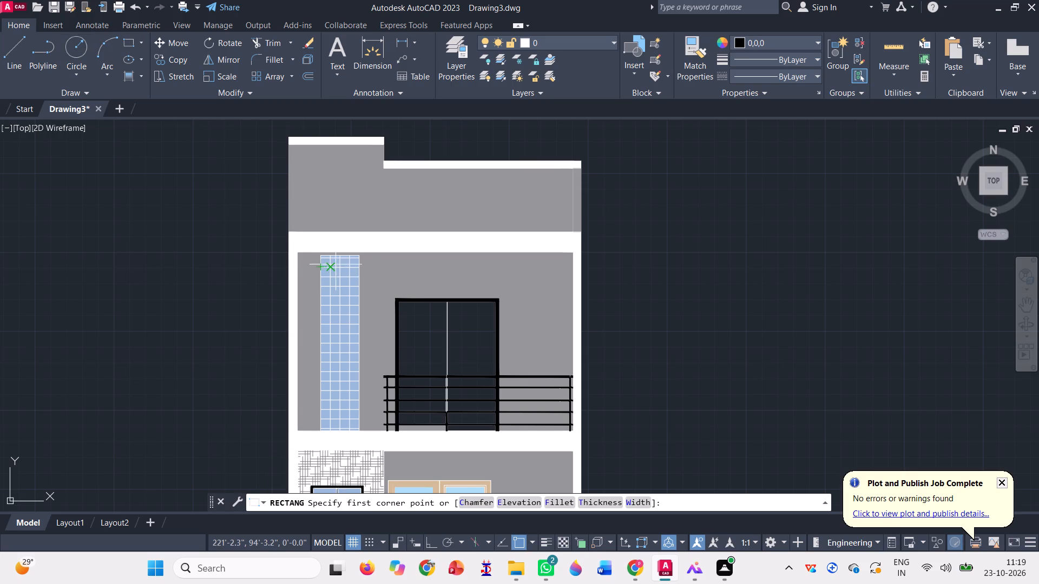
pyautogui.scroll(3, 334, 251)
pyautogui.click(271, 265)
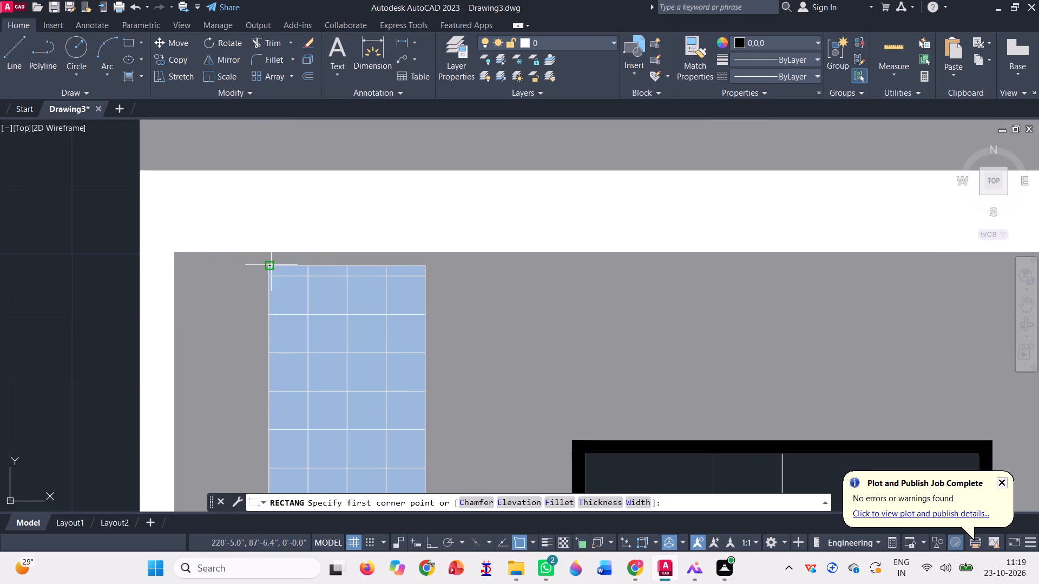
pyautogui.scroll(-3, 305, 217)
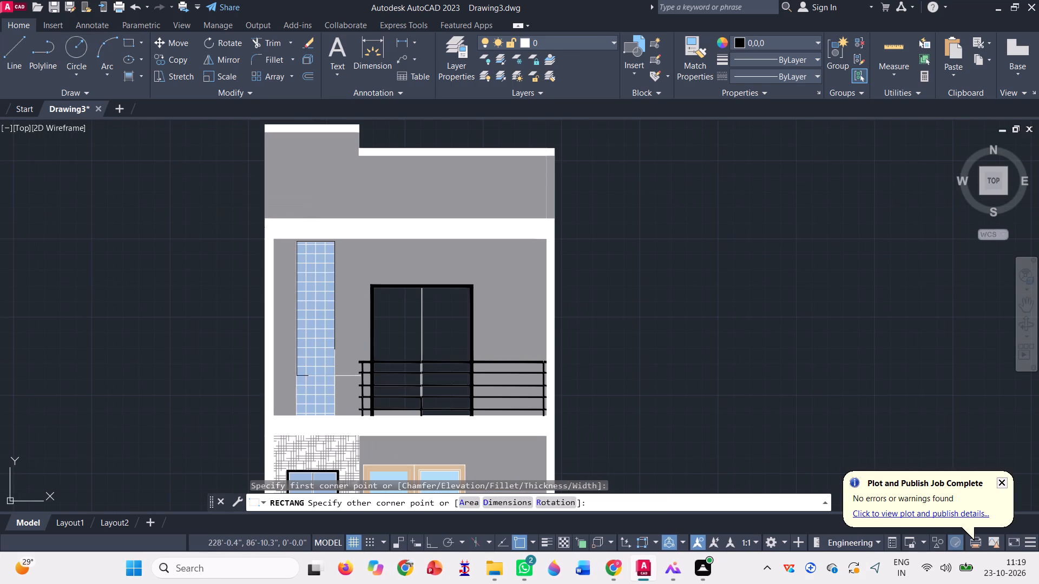
pyautogui.scroll(3, 337, 402)
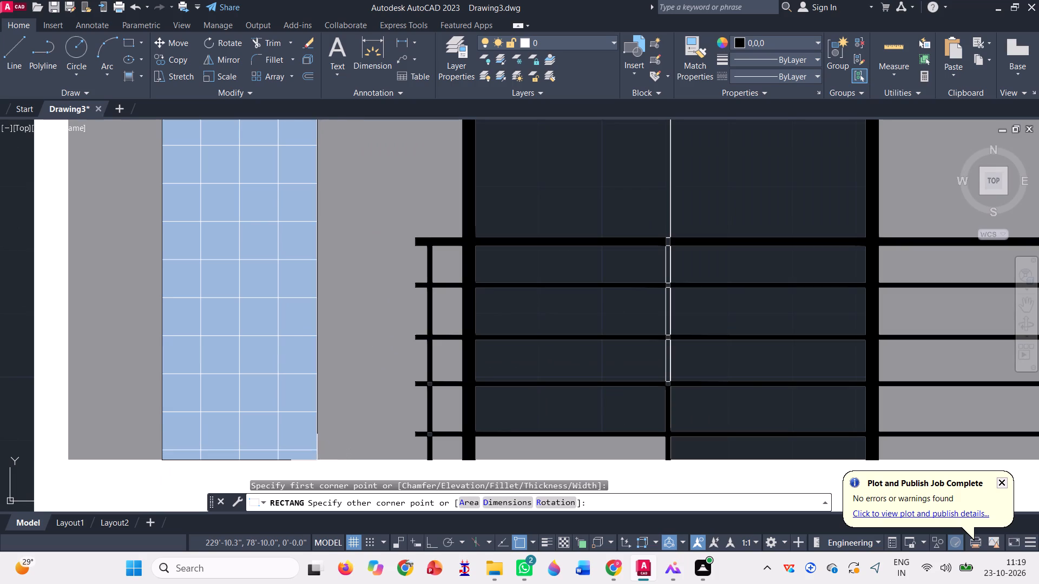
pyautogui.click(317, 460)
# Trace the first inner vertical grid line of the upper-floor window in black with a flat rectangle running from top edge to bottom edge.
pyautogui.scroll(-1, 358, 435)
pyautogui.scroll(-2, 330, 390)
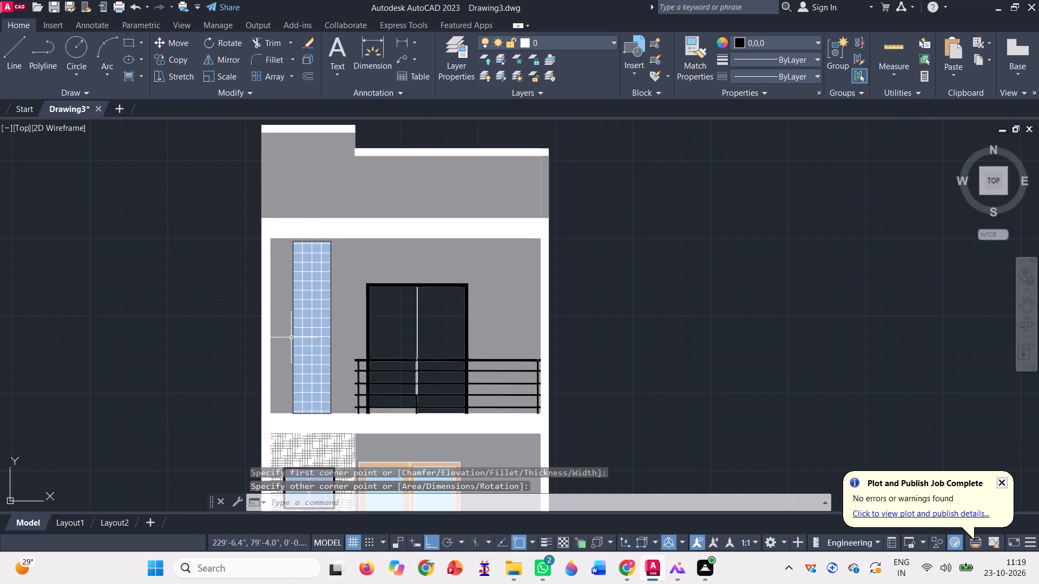
pyautogui.press('space')
pyautogui.scroll(2, 280, 240)
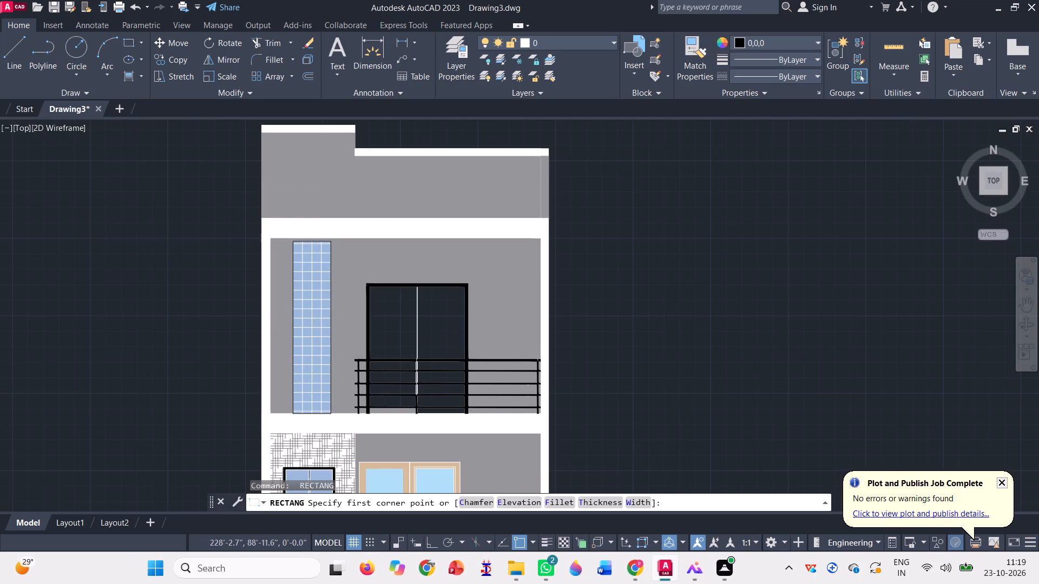
pyautogui.scroll(1, 280, 240)
pyautogui.scroll(3, 356, 254)
pyautogui.click(377, 210)
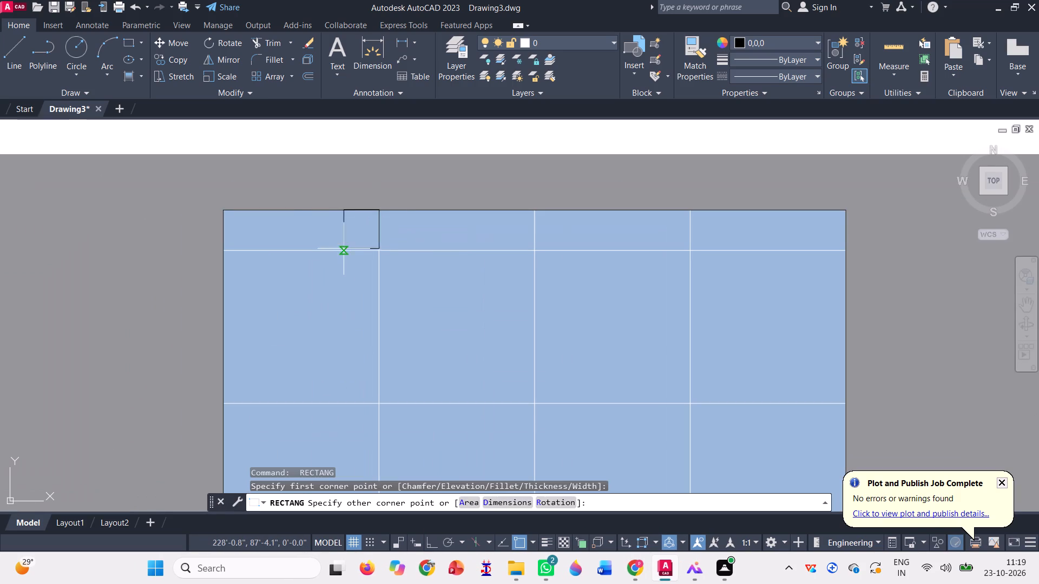
pyautogui.scroll(-5, 326, 188)
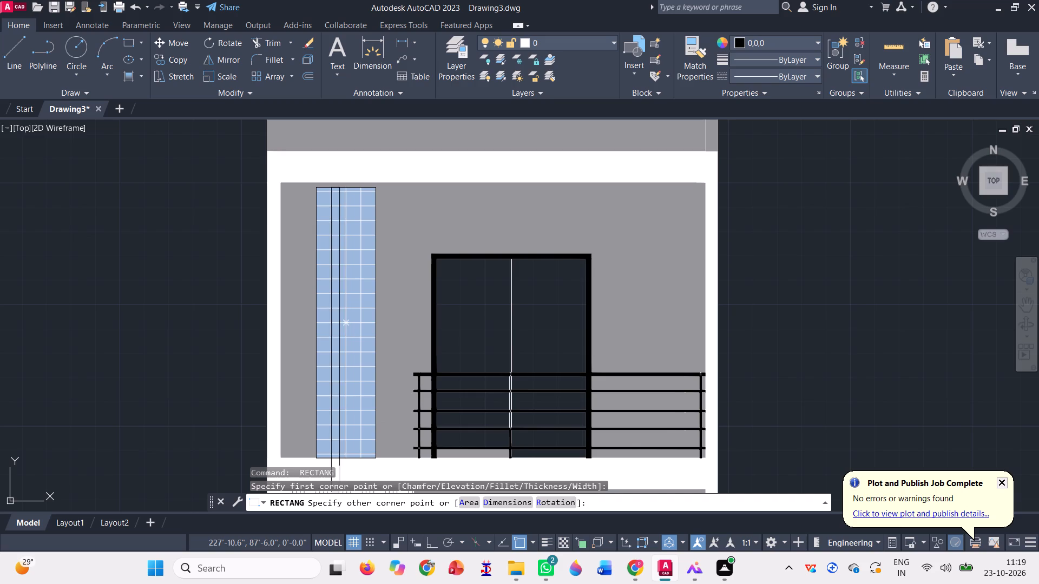
pyautogui.scroll(5, 334, 484)
pyautogui.scroll(-1, 344, 440)
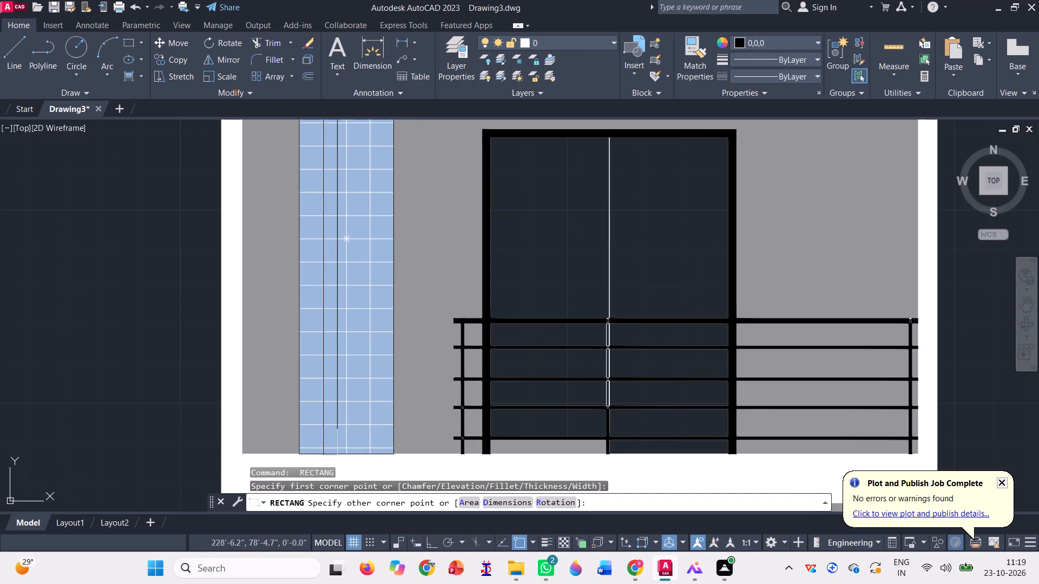
pyautogui.scroll(9, 331, 473)
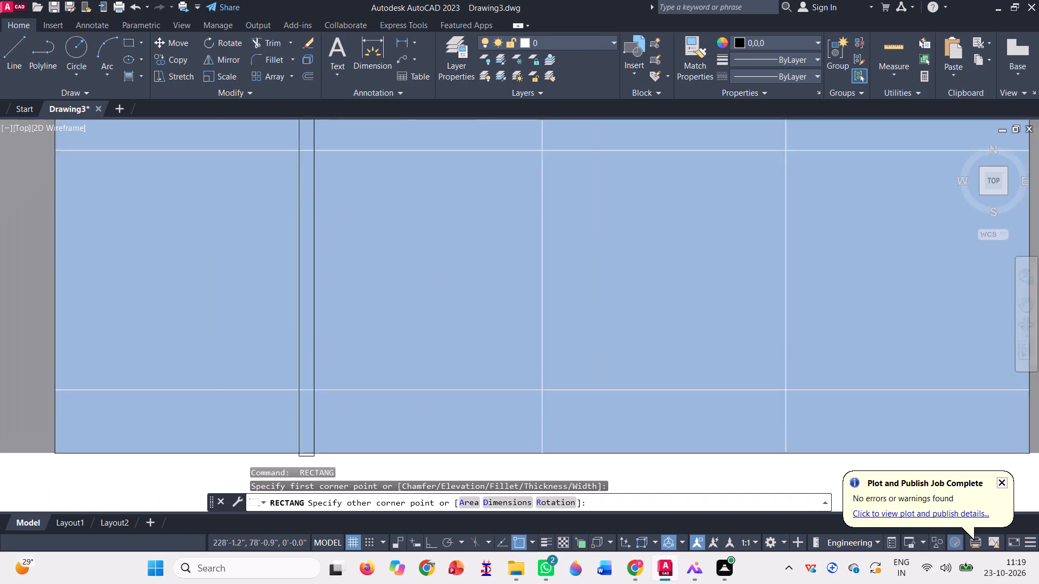
pyautogui.click(291, 454)
# Trace the middle vertical grid line of the upper-floor window in black with a flat rectangle running from top edge to bottom edge.
pyautogui.scroll(-5, 347, 432)
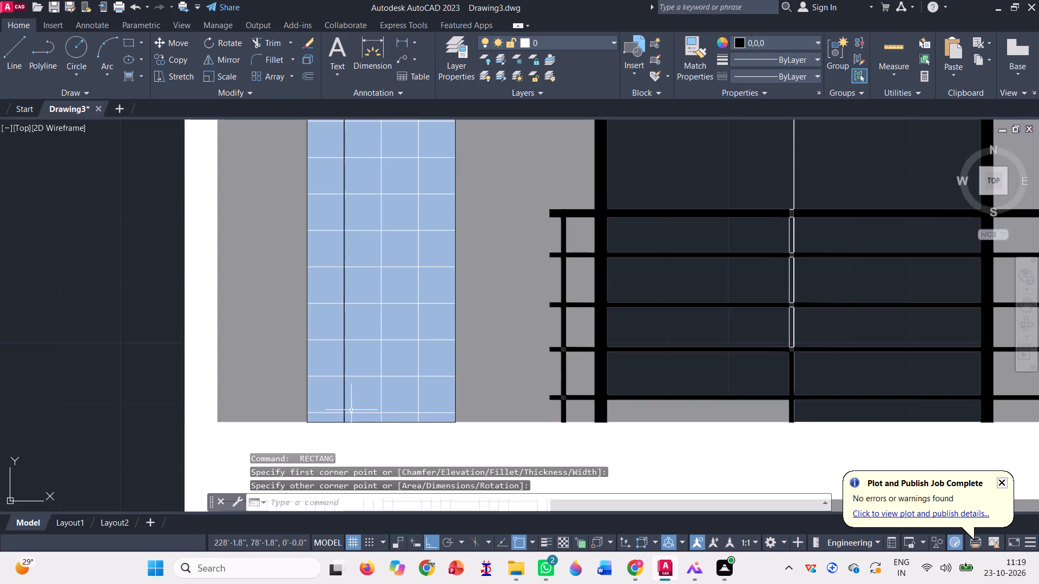
pyautogui.scroll(-3, 351, 409)
pyautogui.press('space')
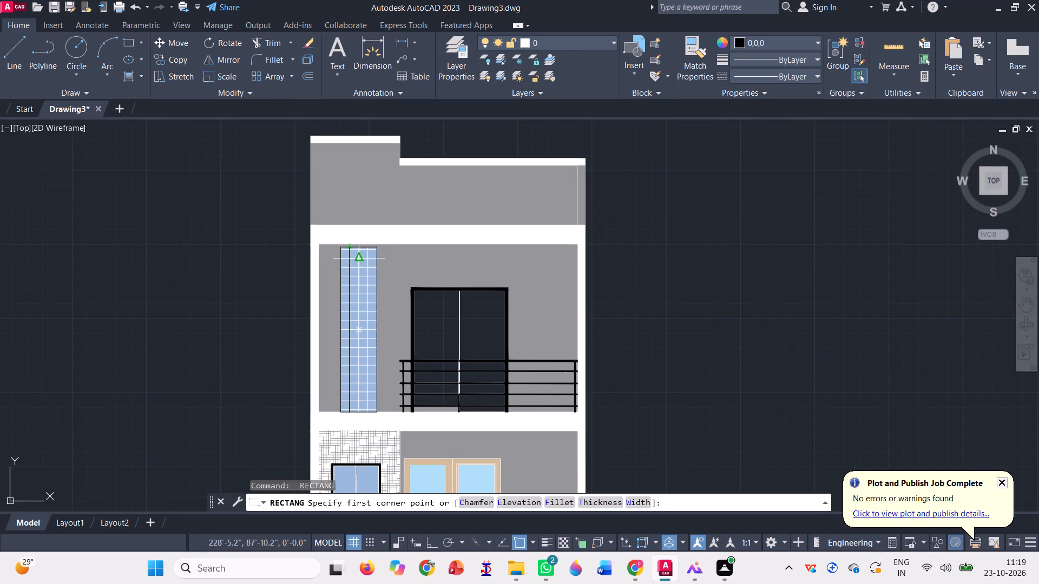
pyautogui.scroll(3, 361, 262)
pyautogui.scroll(2, 348, 198)
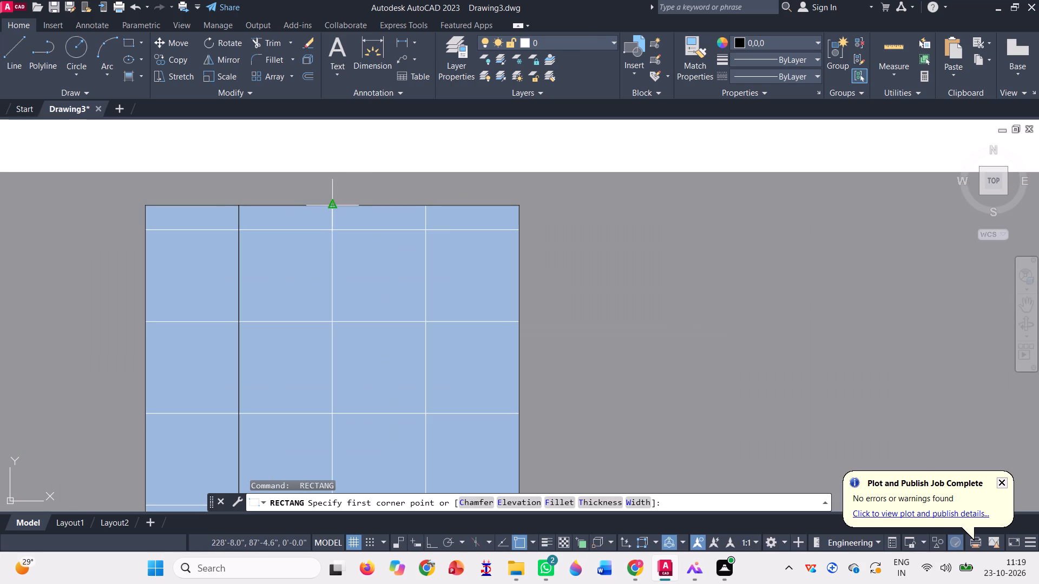
pyautogui.click(332, 208)
pyautogui.scroll(-4, 330, 185)
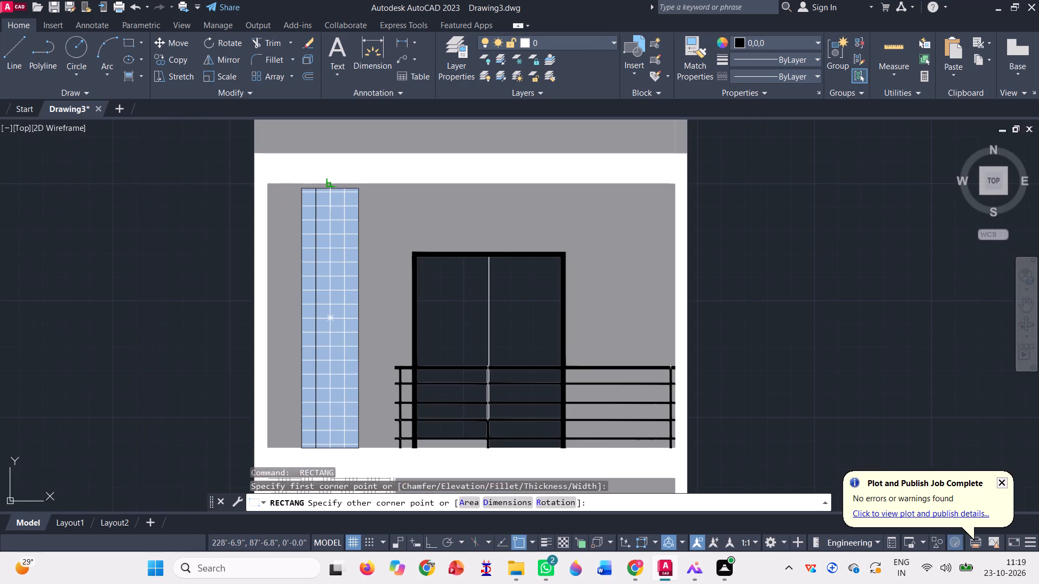
pyautogui.scroll(-2, 296, 183)
pyautogui.scroll(3, 315, 272)
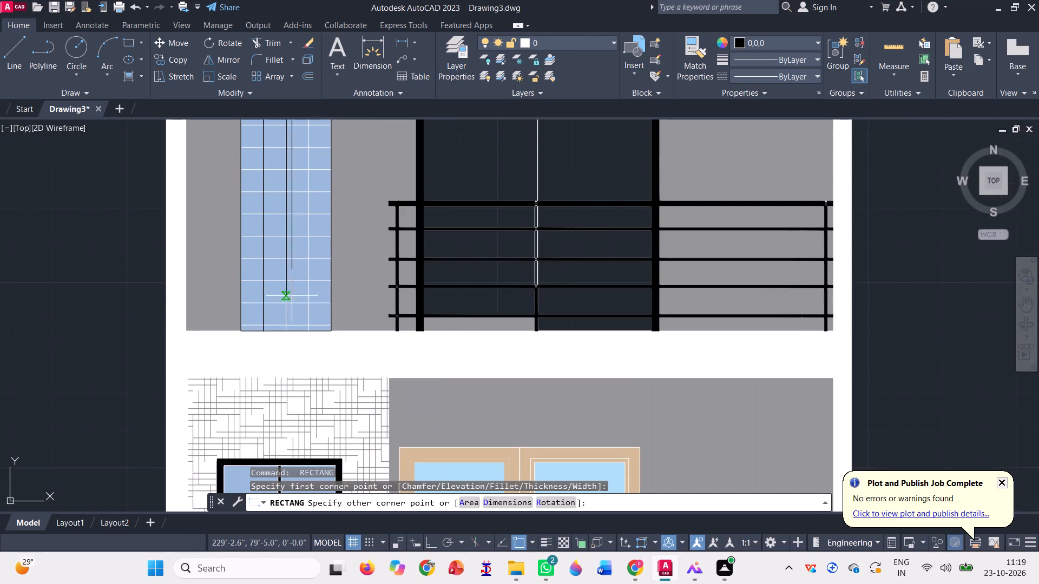
pyautogui.scroll(2, 271, 337)
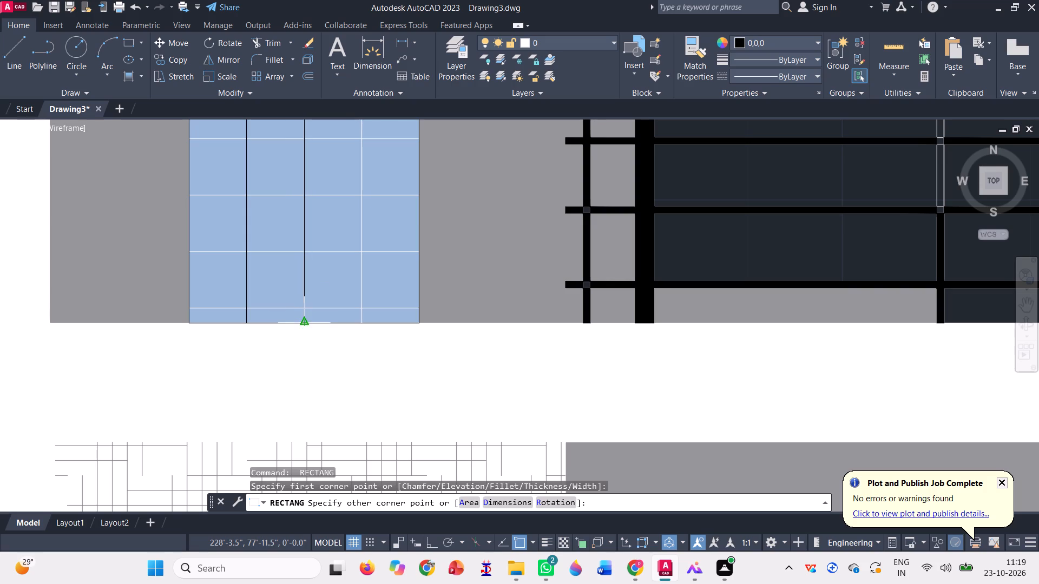
pyautogui.click(305, 324)
# Trace the third inner vertical grid line of the upper-floor window in black with a flat rectangle running from top edge to bottom edge.
pyautogui.scroll(-4, 325, 357)
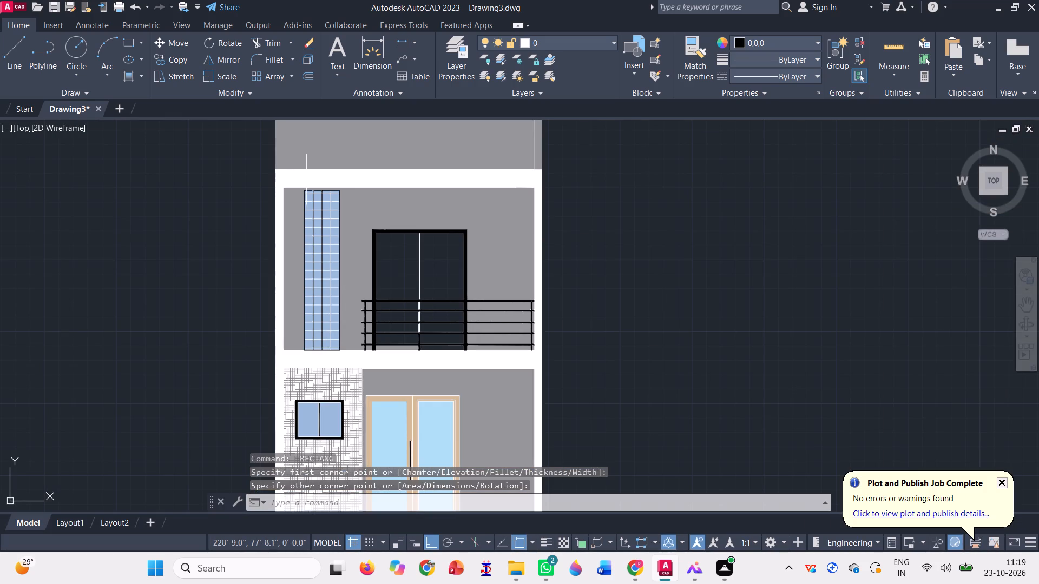
pyautogui.press('space')
pyautogui.scroll(3, 335, 186)
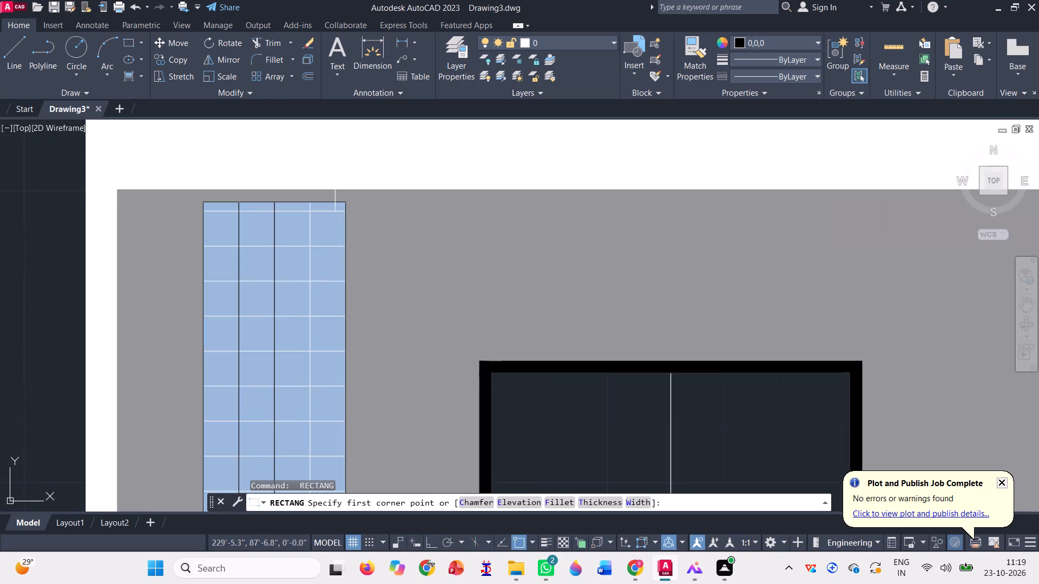
pyautogui.scroll(2, 323, 201)
pyautogui.click(282, 200)
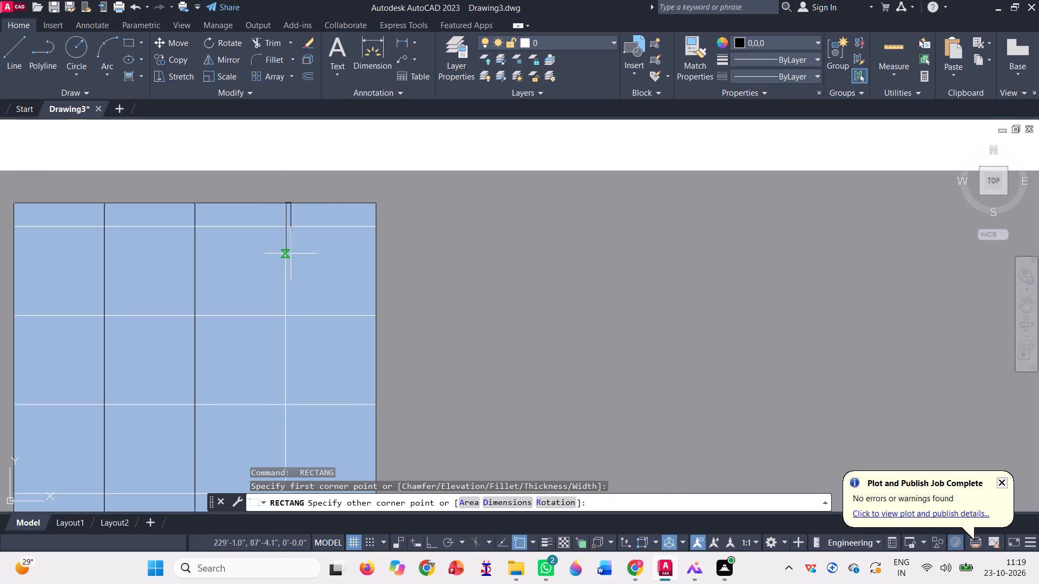
pyautogui.scroll(-6, 306, 194)
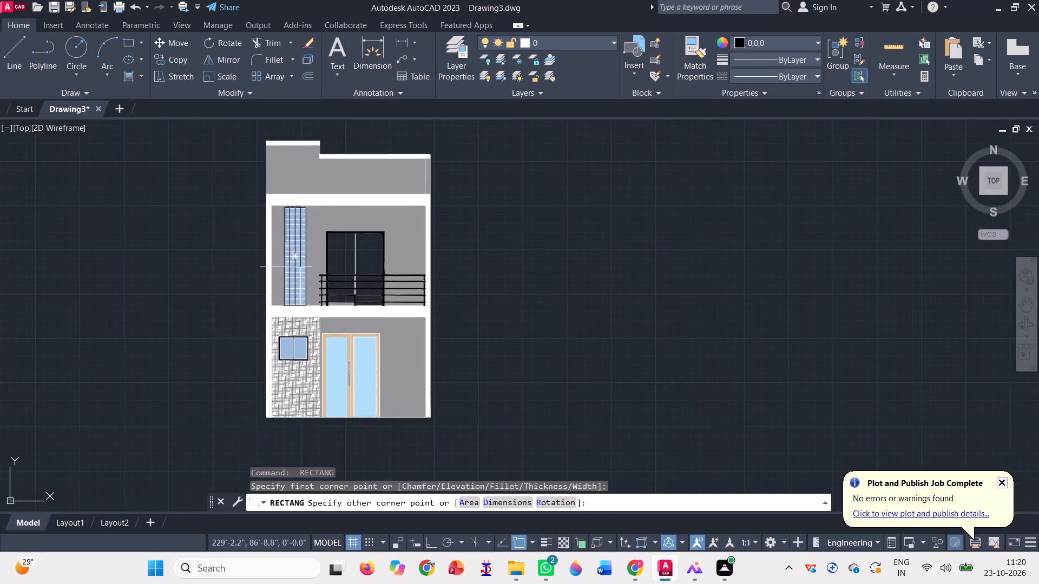
pyautogui.scroll(6, 295, 309)
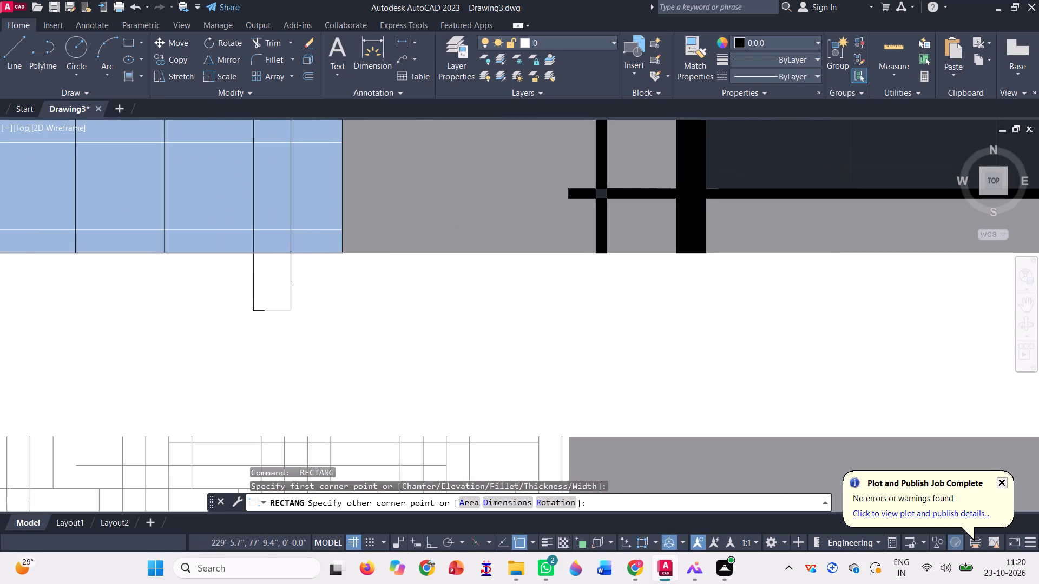
pyautogui.click(253, 253)
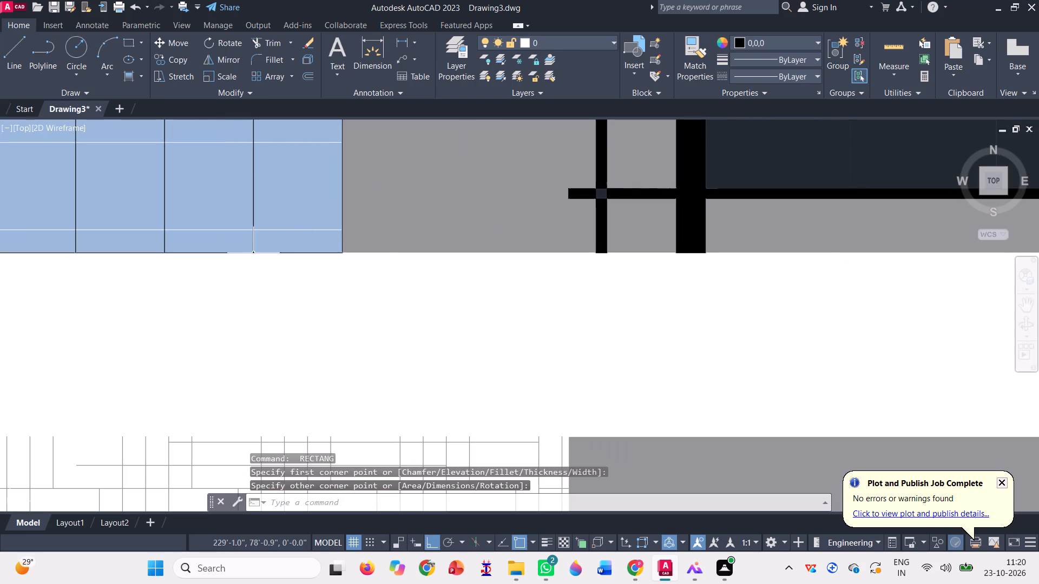
# Trace the top two inner horizontal grid lines of the upper-floor window in black with flat rectangles spanning its full width.
pyautogui.scroll(-7, 331, 291)
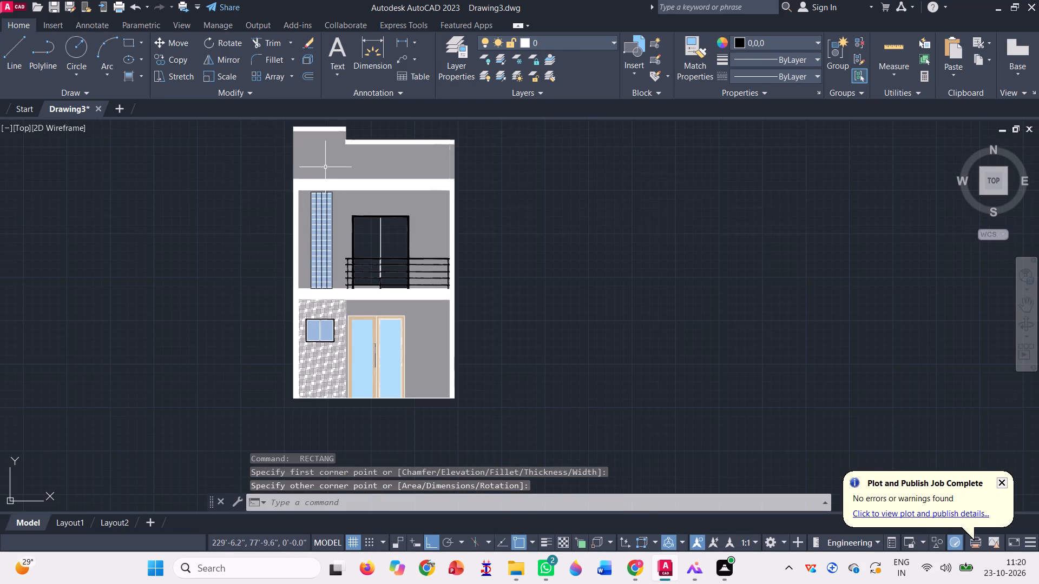
pyautogui.scroll(2, 325, 166)
pyautogui.press('space')
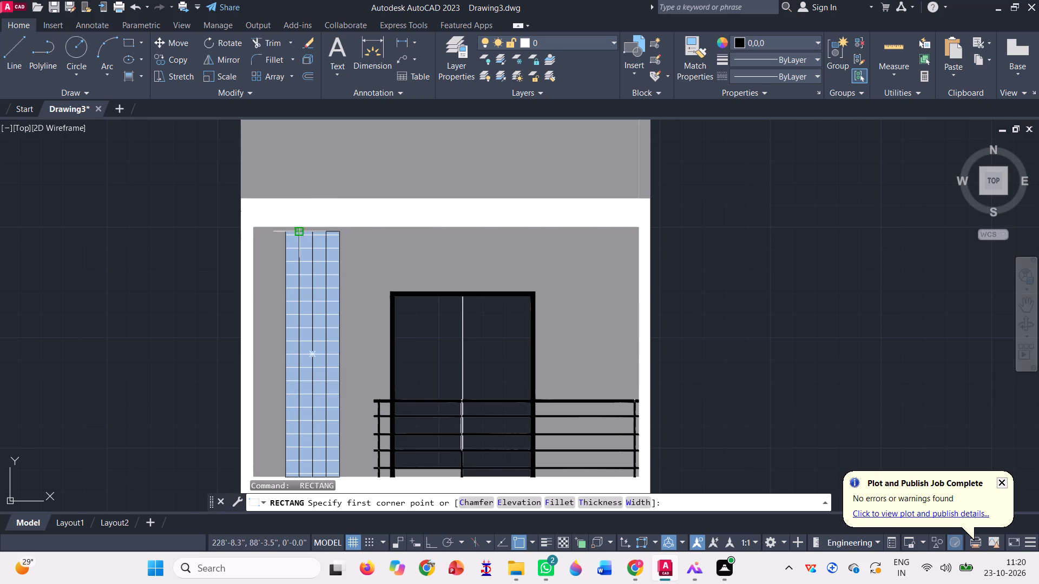
pyautogui.scroll(3, 299, 233)
pyautogui.scroll(2, 248, 246)
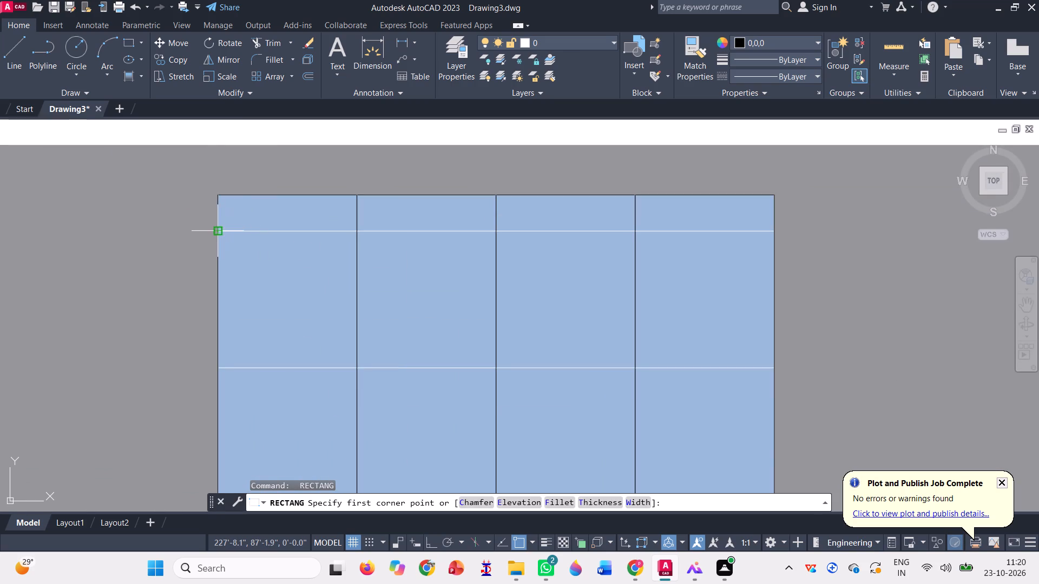
pyautogui.click(219, 230)
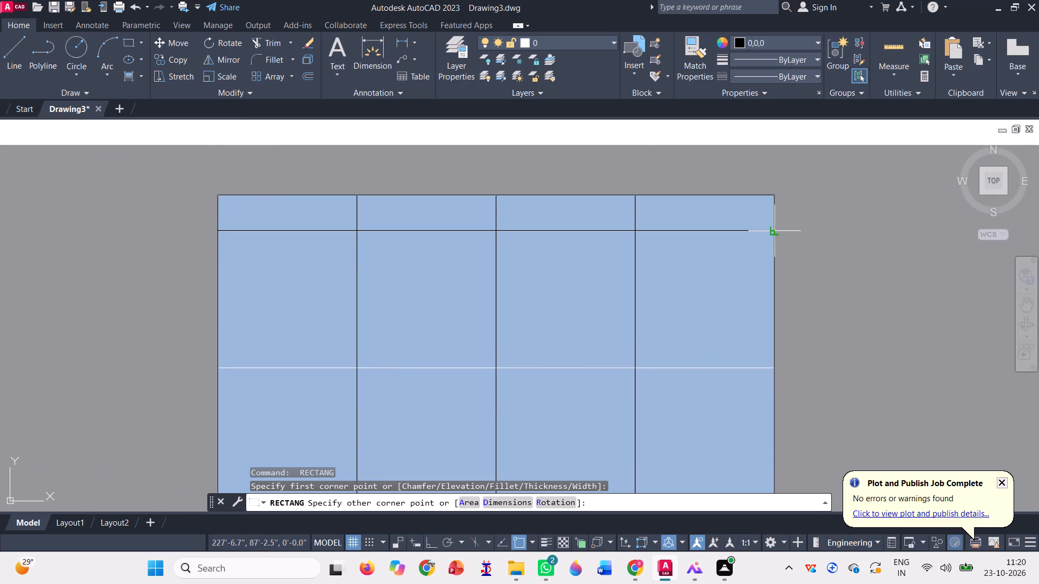
pyautogui.click(775, 232)
pyautogui.scroll(-1, 307, 205)
pyautogui.press('space')
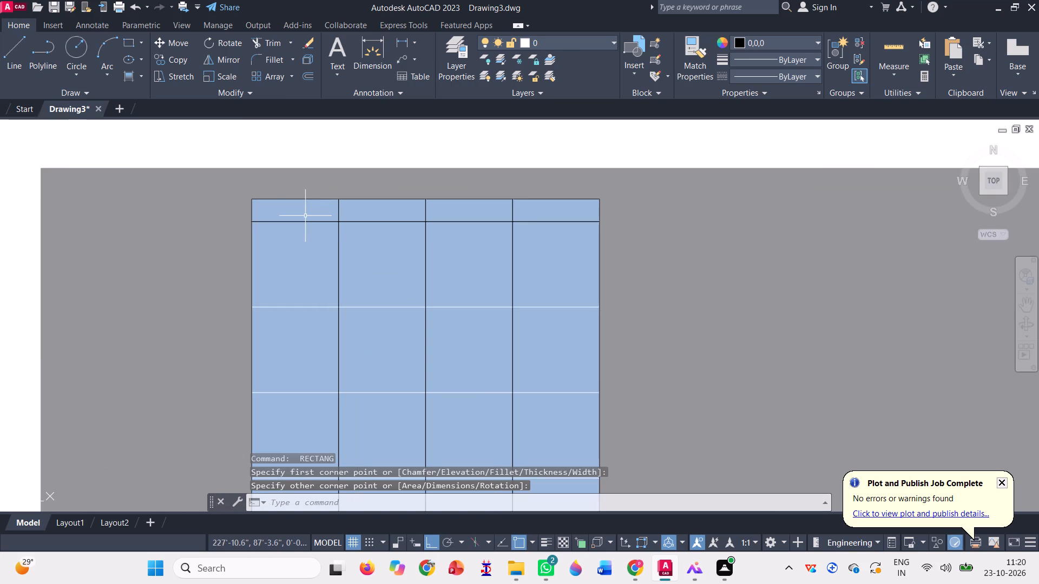
pyautogui.click(253, 307)
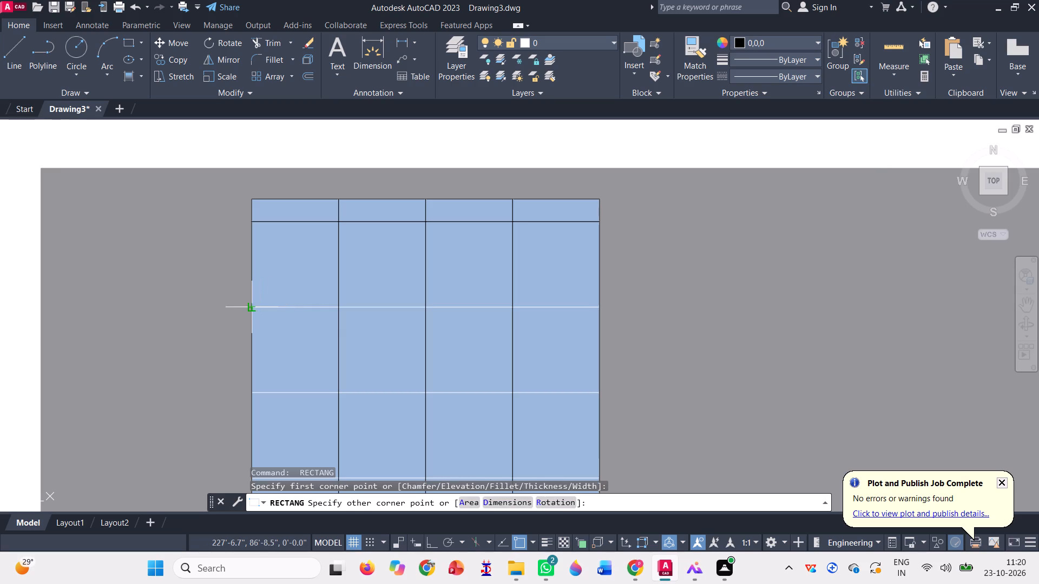
pyautogui.click(601, 308)
# Trace the third and fourth horizontal grid lines from the top of the upper-floor window with flat black rectangles spanning its full width.
pyautogui.scroll(-2, 244, 200)
pyautogui.press('space')
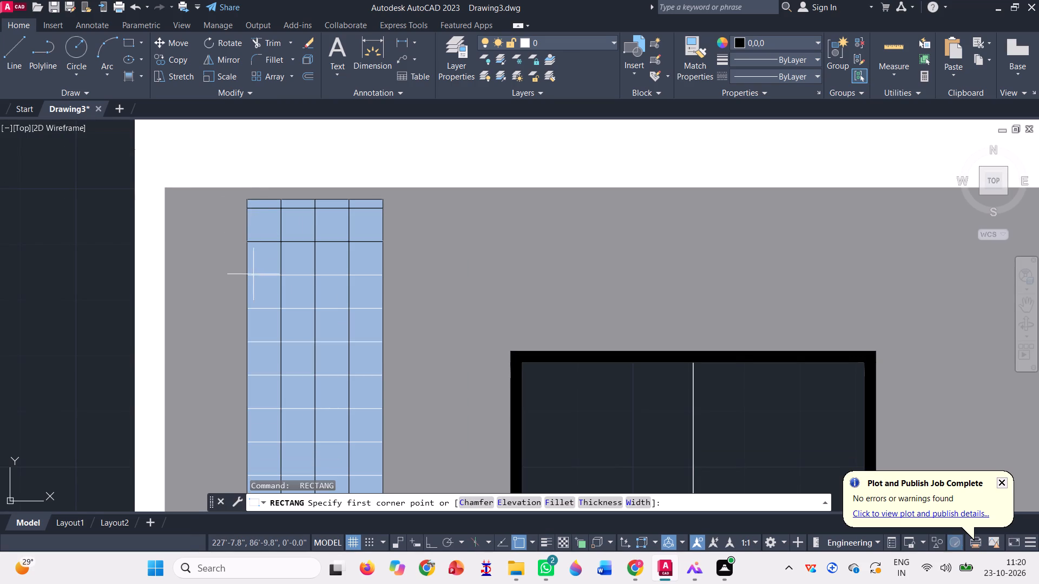
pyautogui.click(248, 277)
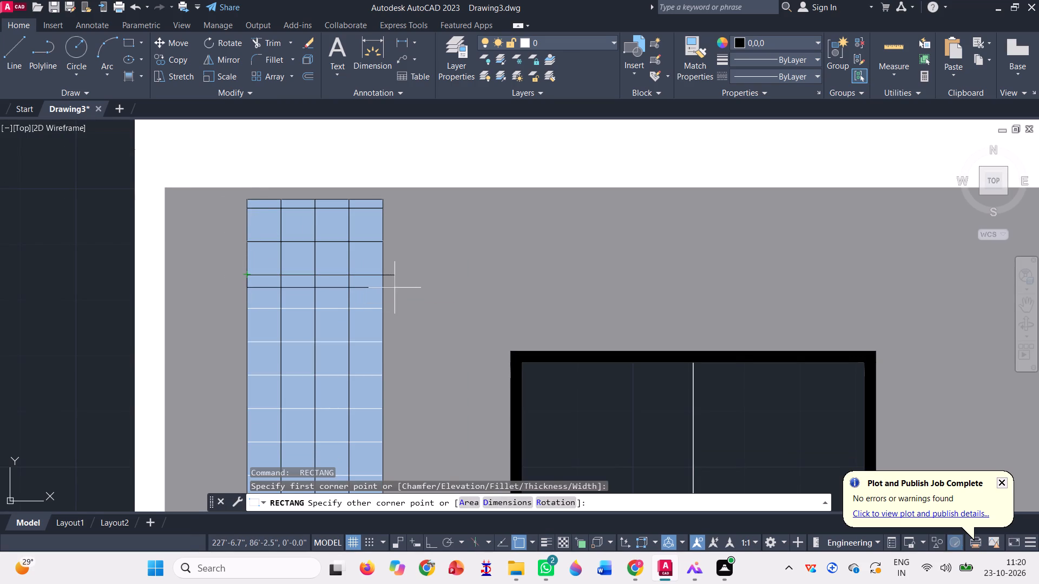
pyautogui.click(381, 277)
pyautogui.scroll(-2, 329, 238)
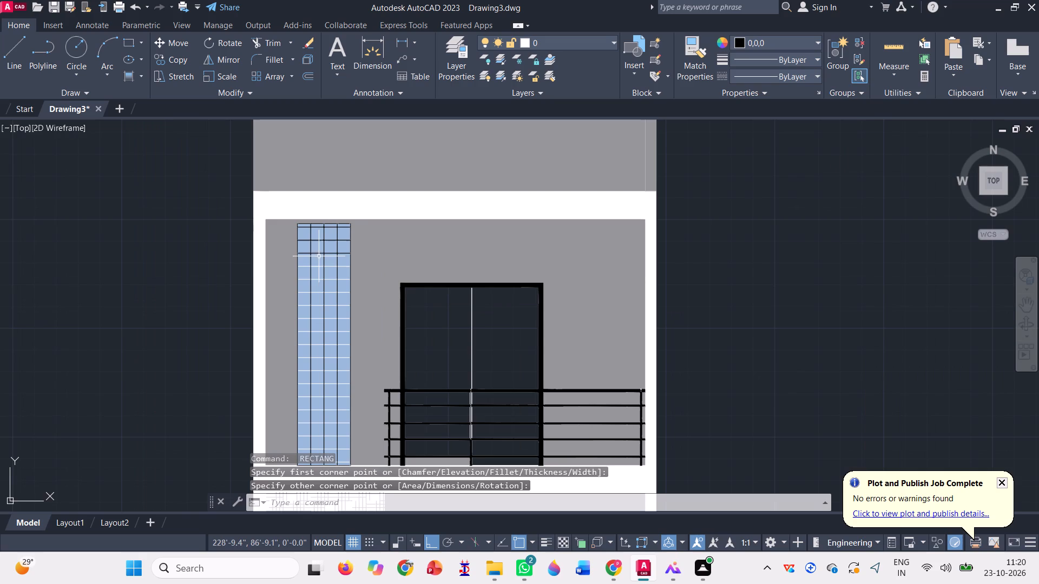
pyautogui.press('space')
pyautogui.scroll(5, 293, 276)
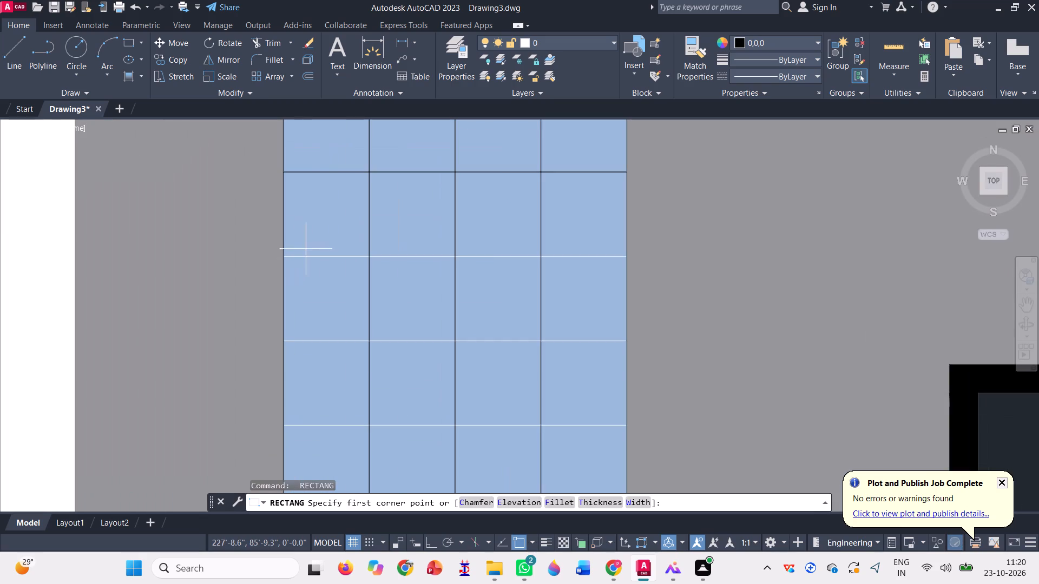
pyautogui.click(283, 257)
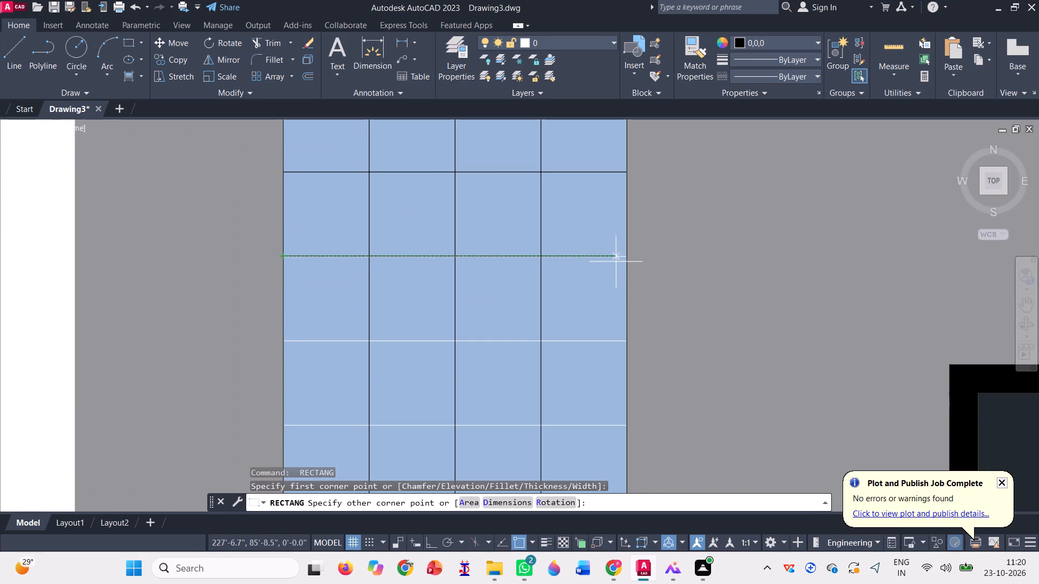
pyautogui.click(630, 260)
# Trace the fifth and sixth horizontal grid lines from the top of the upper-floor window with flat black rectangles, edge to edge.
pyautogui.scroll(-2, 463, 237)
pyautogui.press('space')
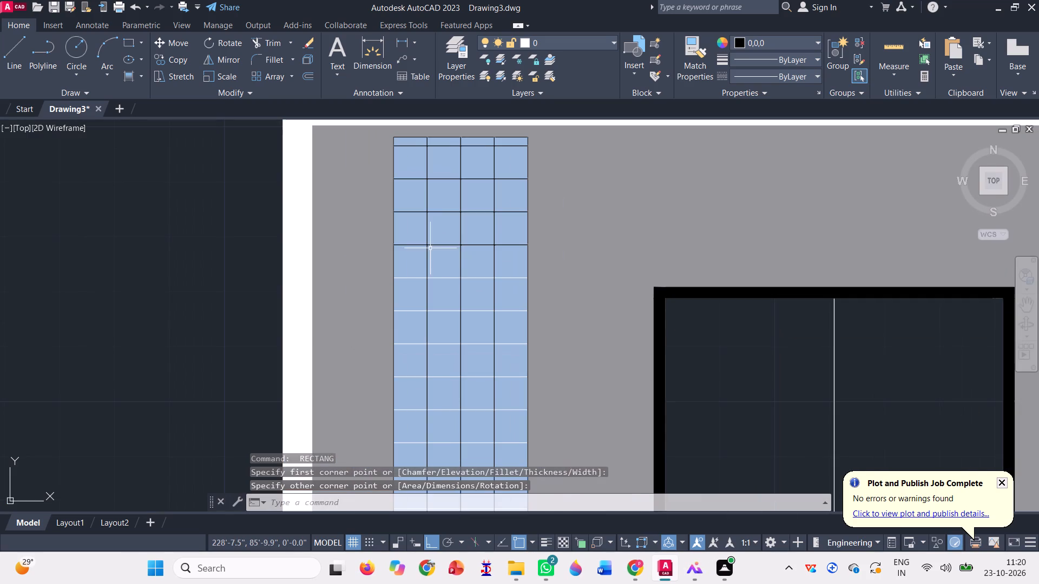
pyautogui.click(393, 277)
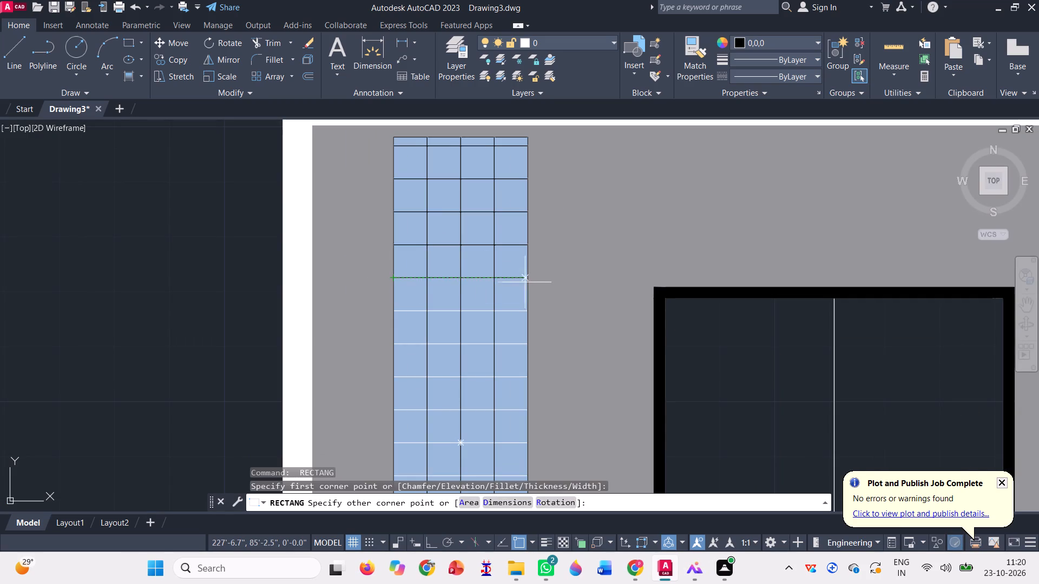
pyautogui.click(528, 276)
pyautogui.scroll(-2, 381, 235)
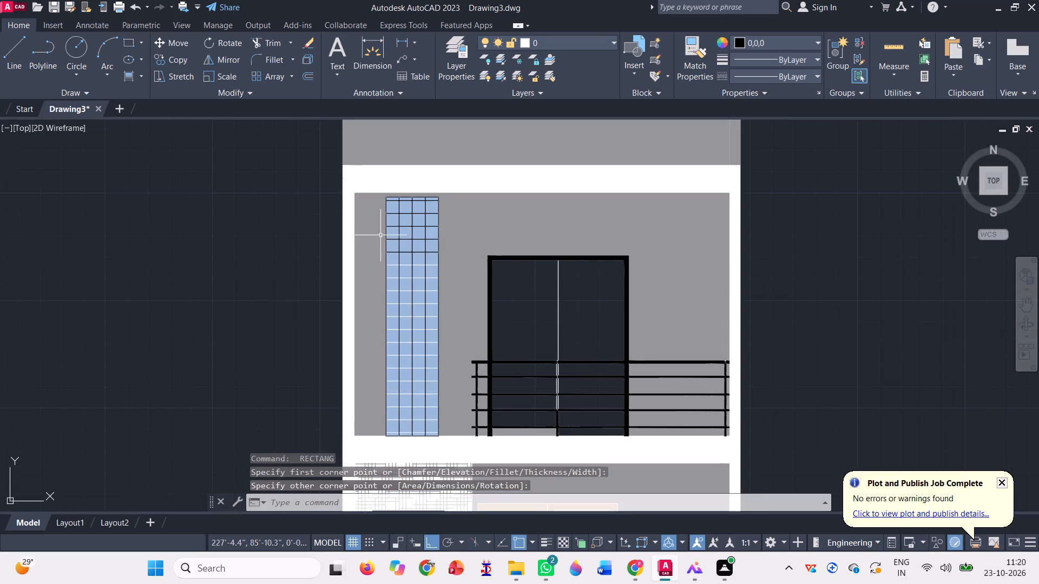
pyautogui.press('space')
pyautogui.scroll(3, 410, 267)
pyautogui.scroll(2, 336, 254)
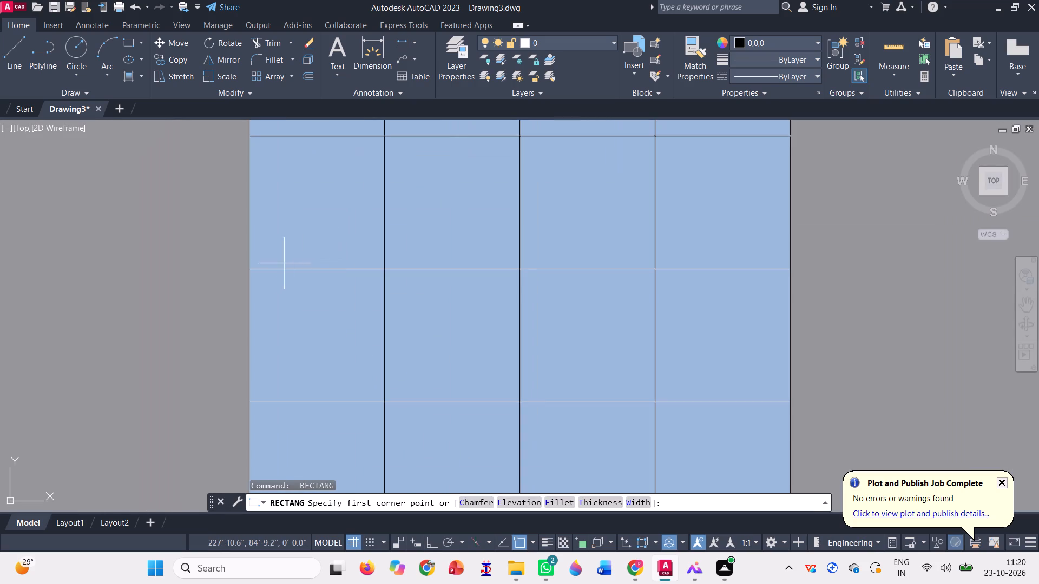
pyautogui.click(251, 269)
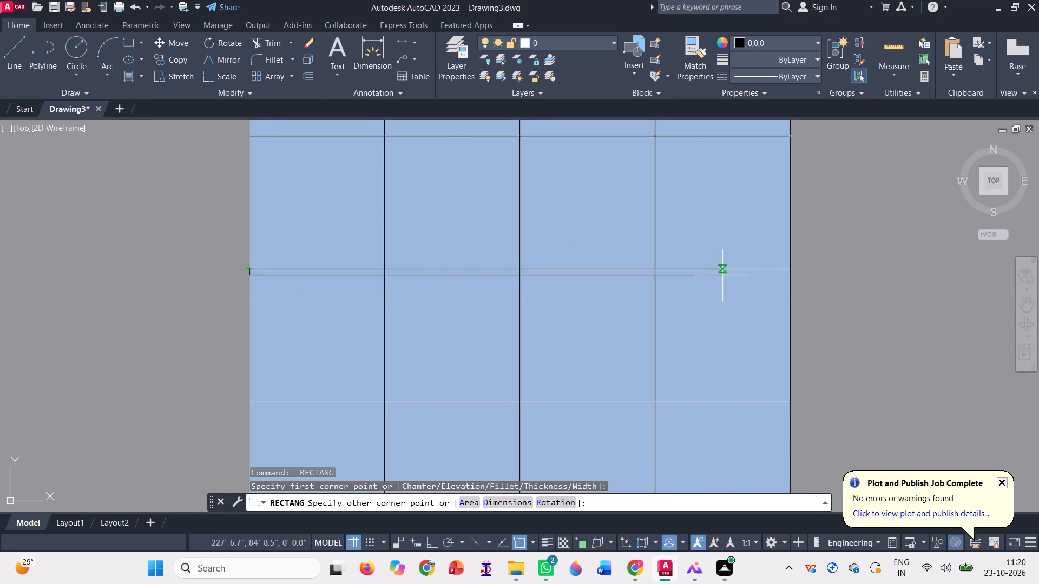
pyautogui.click(794, 269)
# Trace the seventh and eighth horizontal grid lines from the top of the upper-floor window with flat black rectangles, edge to edge.
pyautogui.scroll(-1, 499, 249)
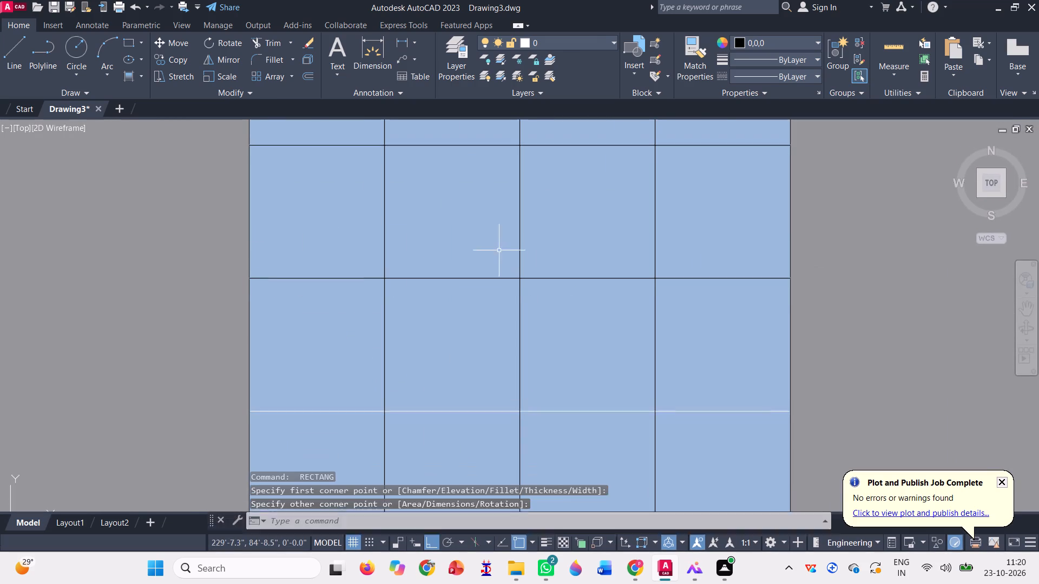
pyautogui.press('space')
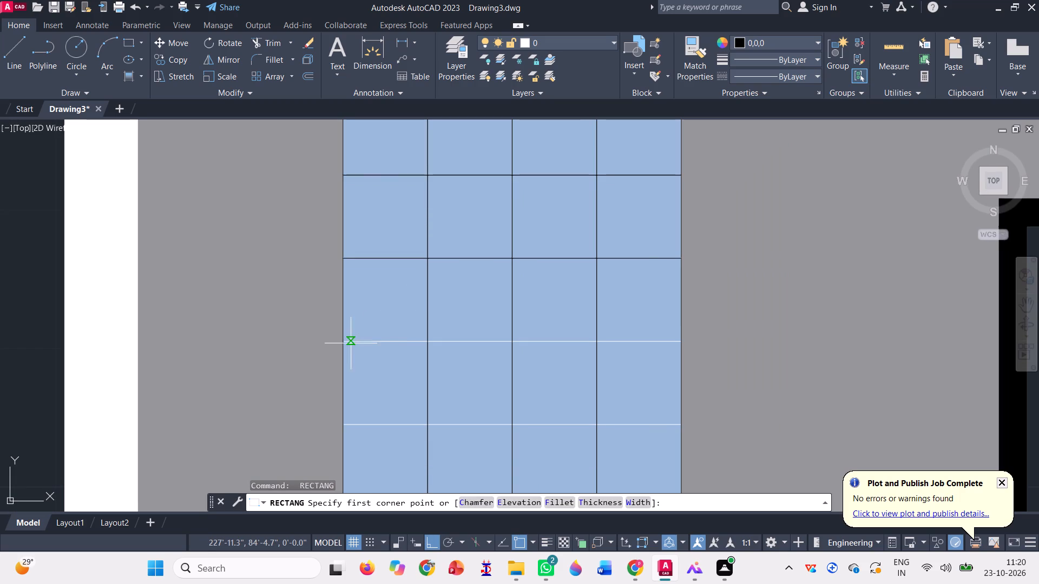
pyautogui.click(340, 338)
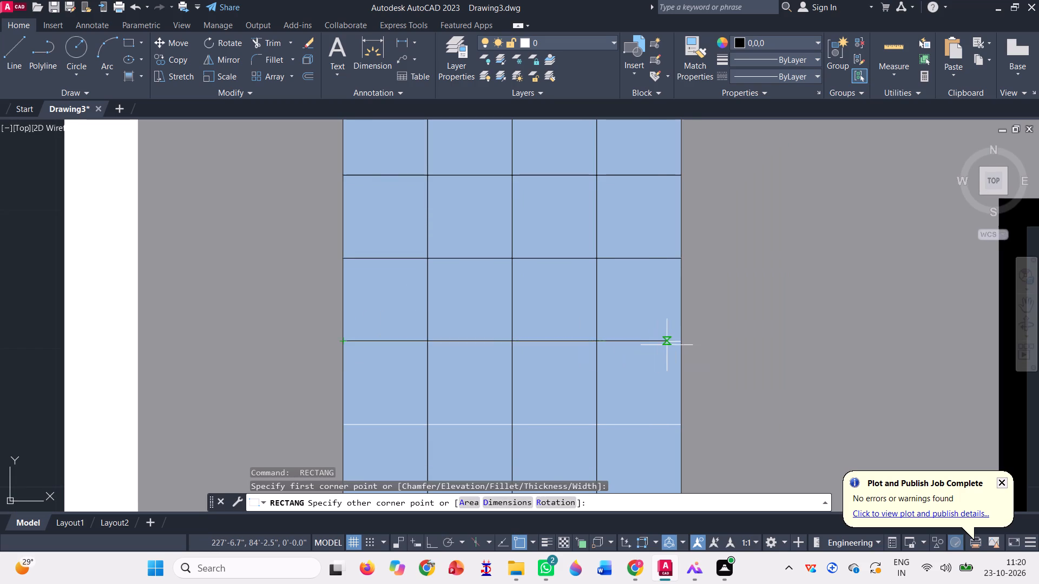
pyautogui.click(684, 341)
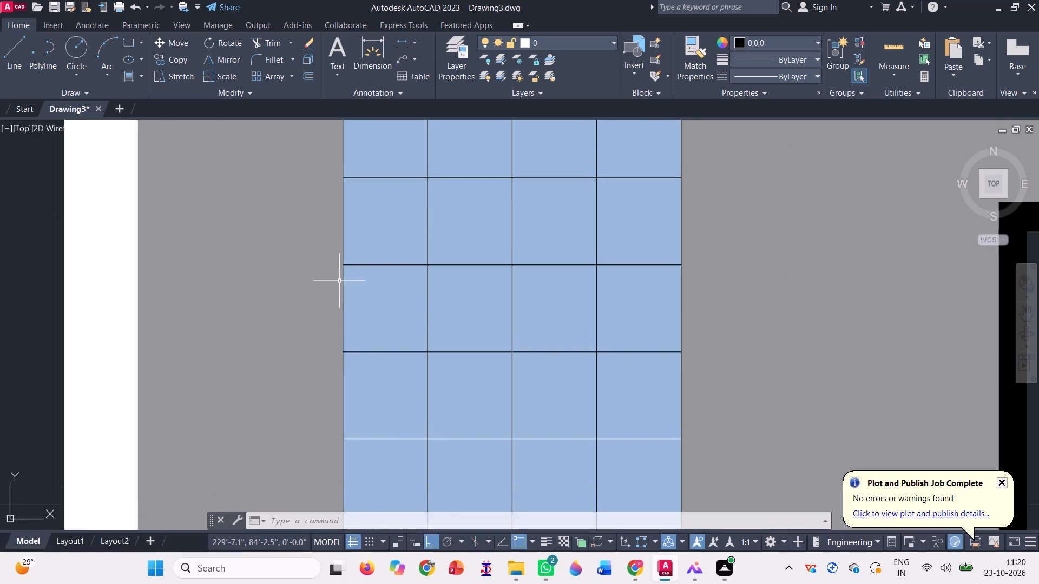
pyautogui.scroll(-1, 339, 270)
pyautogui.scroll(2, 363, 361)
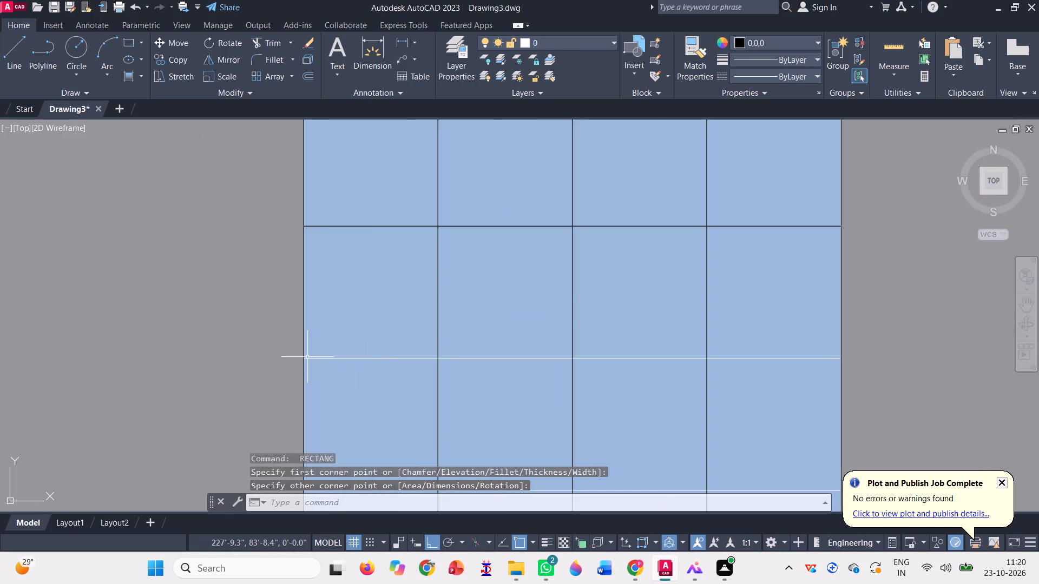
pyautogui.press('space')
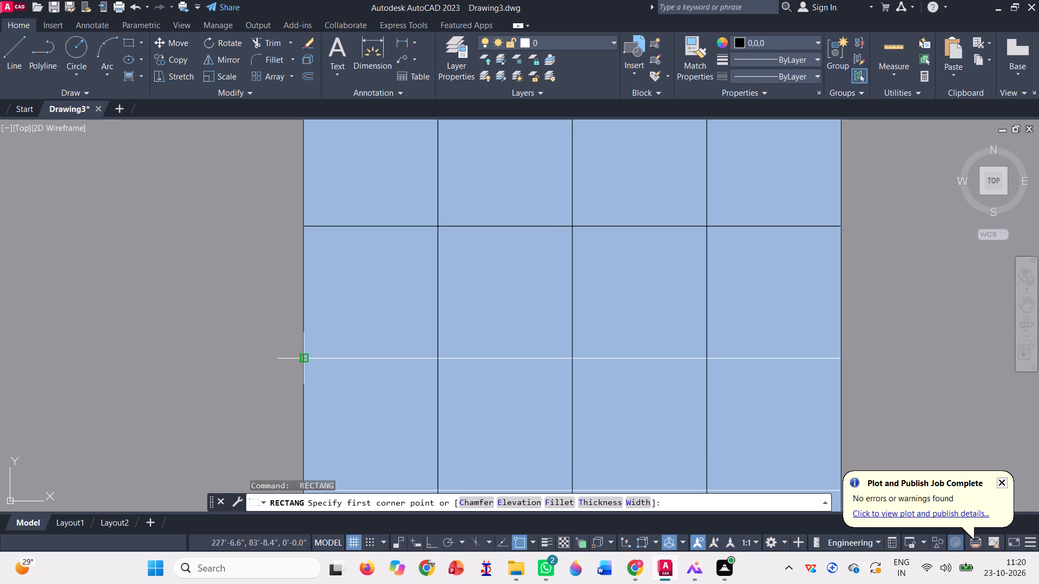
pyautogui.click(301, 361)
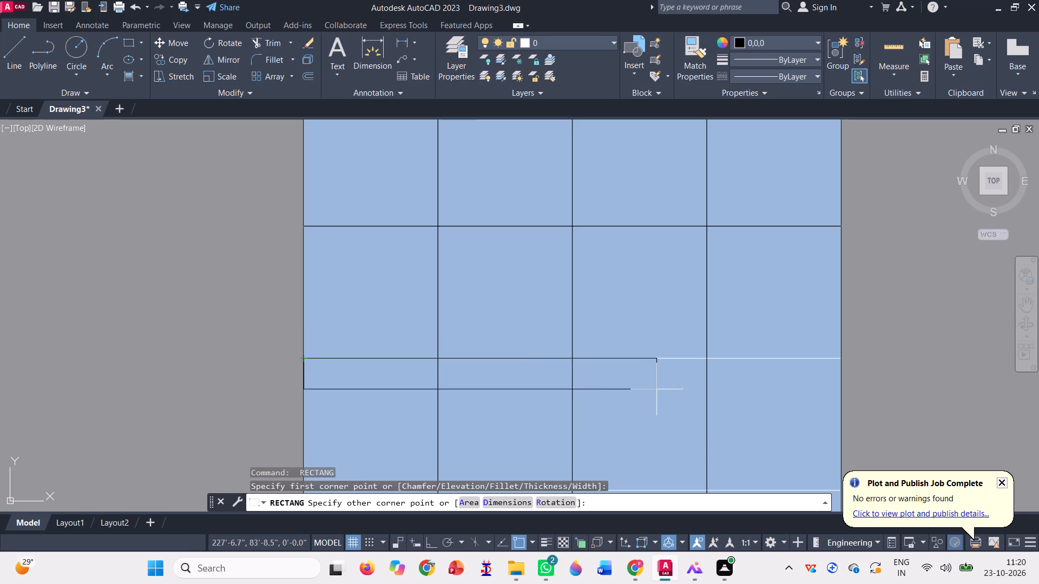
pyautogui.click(841, 356)
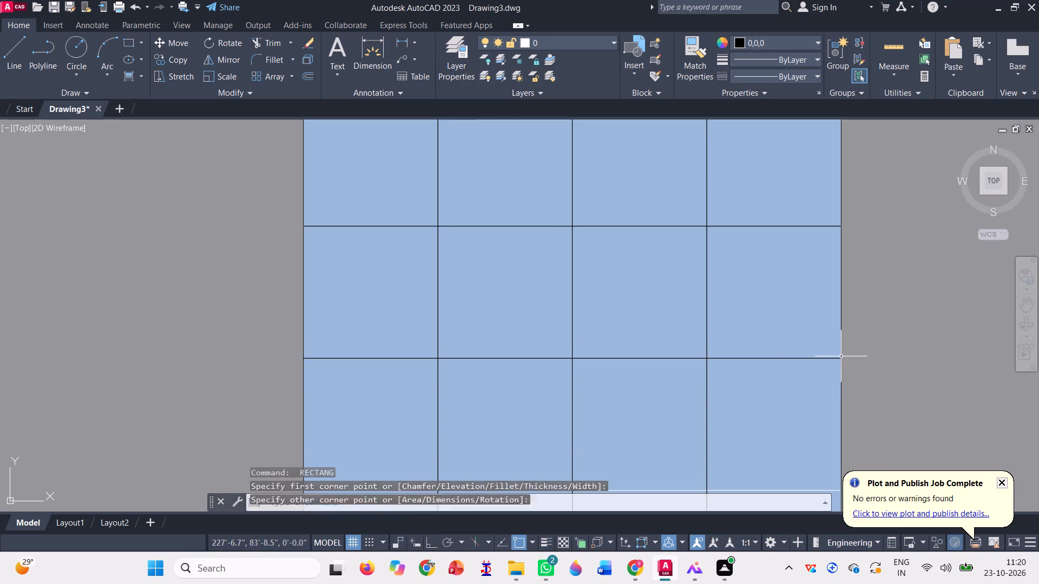
# Trace the ninth and tenth horizontal grid lines from the top of the upper-floor window with flat black rectangles, edge to edge.
pyautogui.scroll(-2, 434, 347)
pyautogui.scroll(-4, 391, 302)
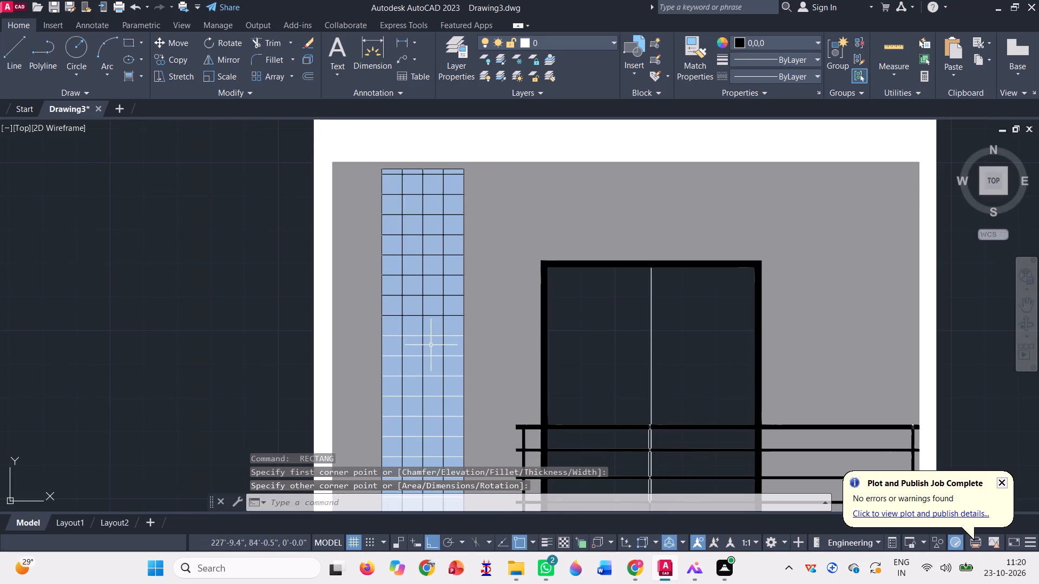
pyautogui.press('space')
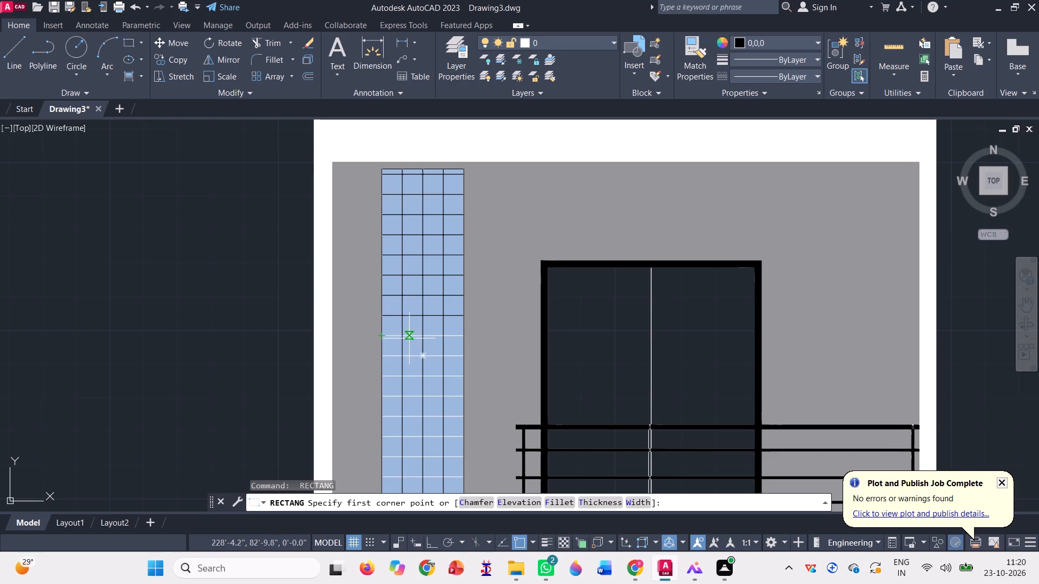
pyautogui.scroll(2, 409, 339)
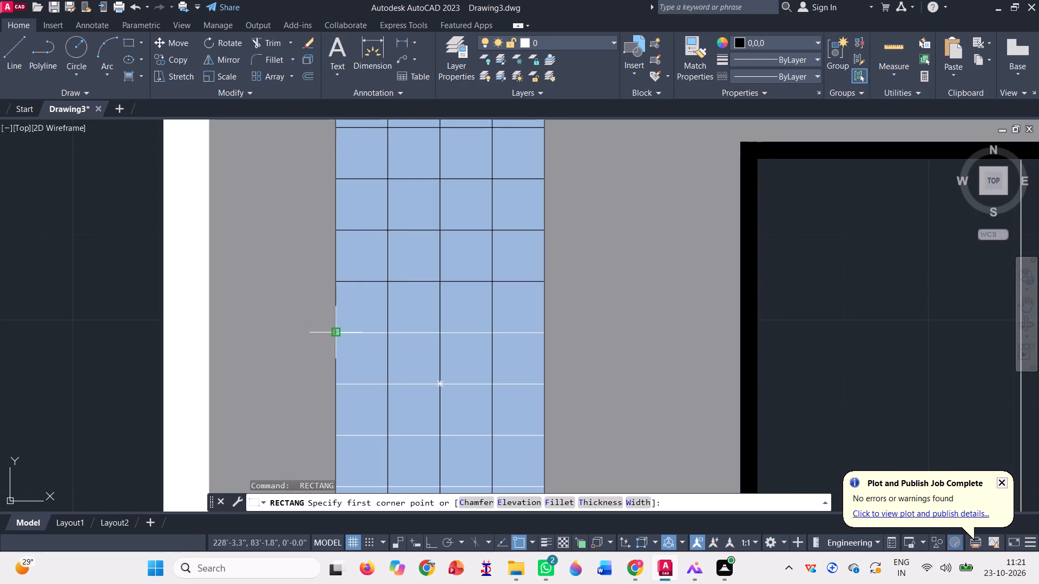
pyautogui.click(337, 330)
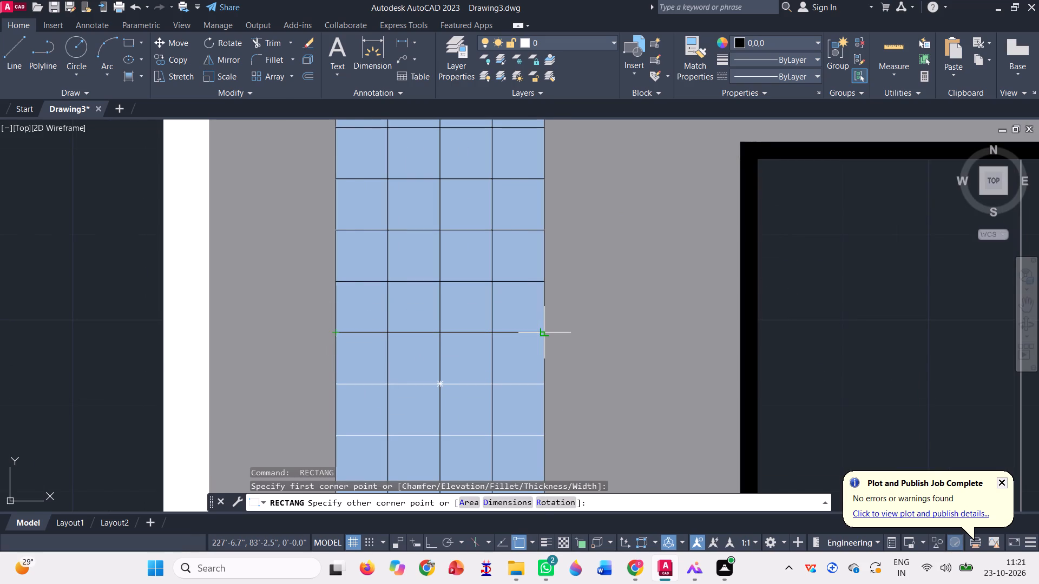
pyautogui.click(543, 331)
pyautogui.press('space')
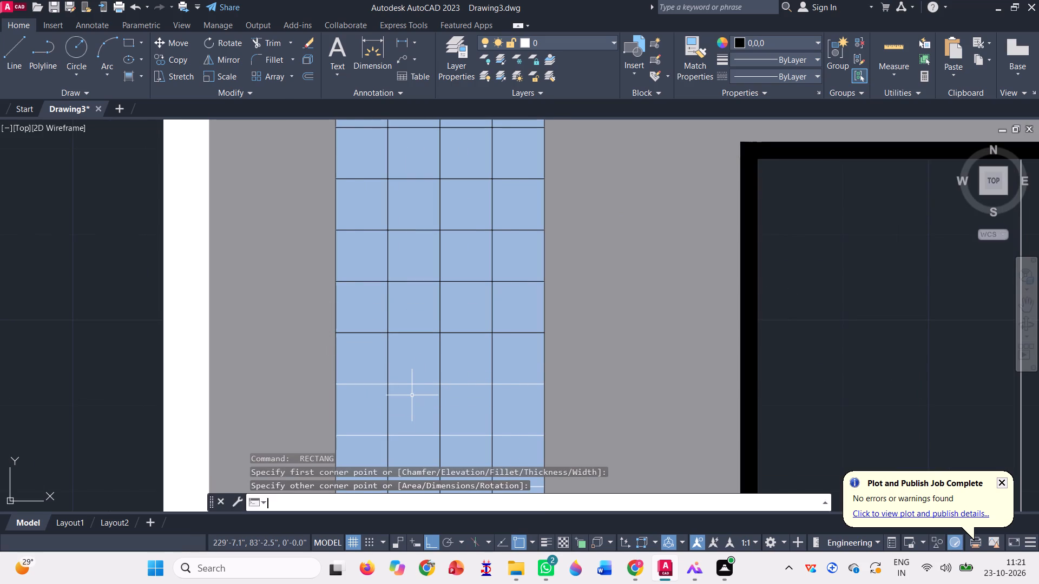
pyautogui.click(331, 385)
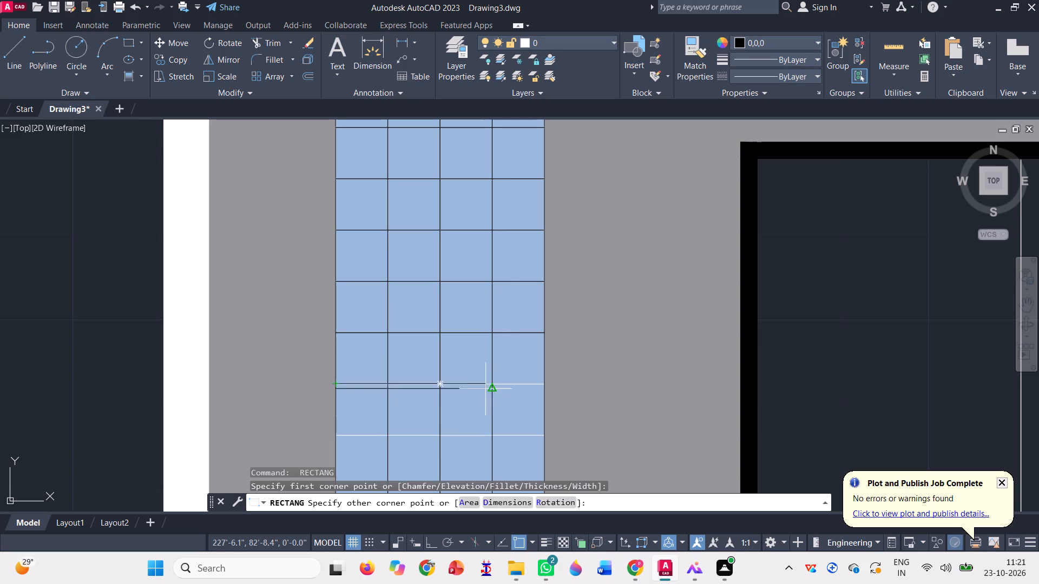
pyautogui.click(541, 387)
# Trace the eleventh and twelfth horizontal grid lines from the top of the upper-floor window with flat black rectangles, edge to edge.
pyautogui.scroll(-2, 464, 364)
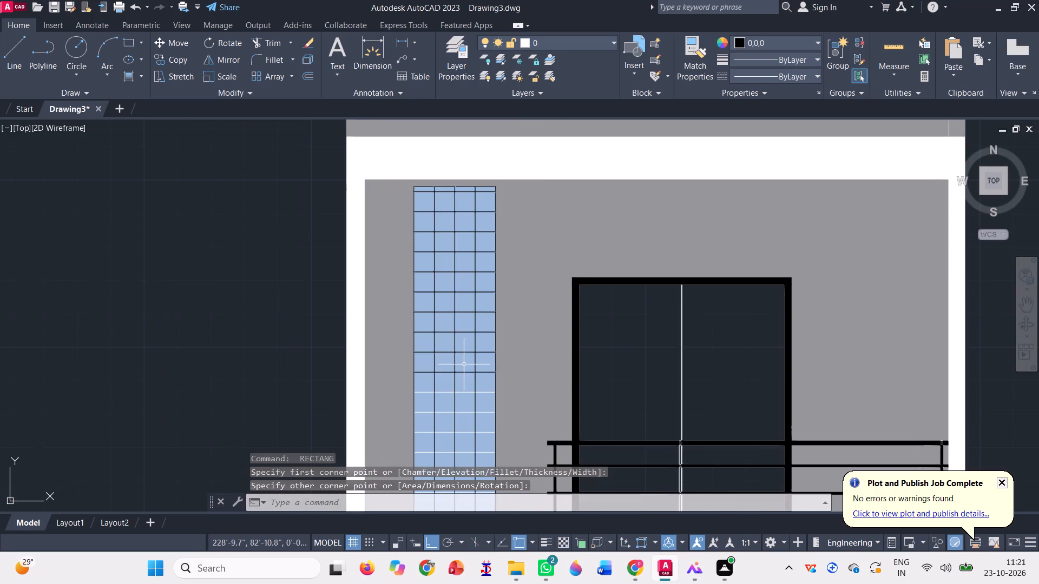
pyautogui.press('space')
pyautogui.scroll(2, 426, 416)
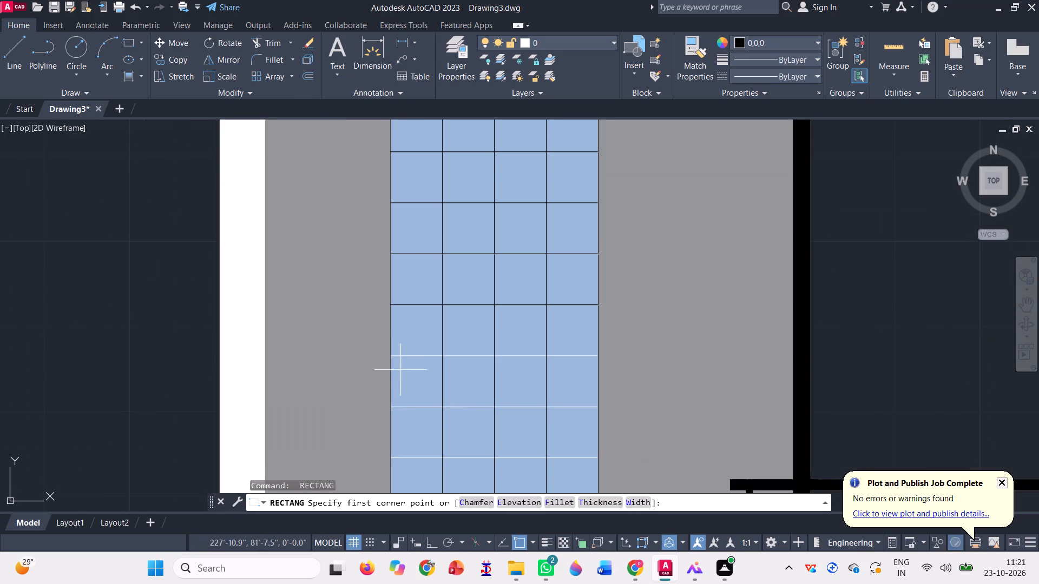
pyautogui.click(389, 354)
pyautogui.click(599, 353)
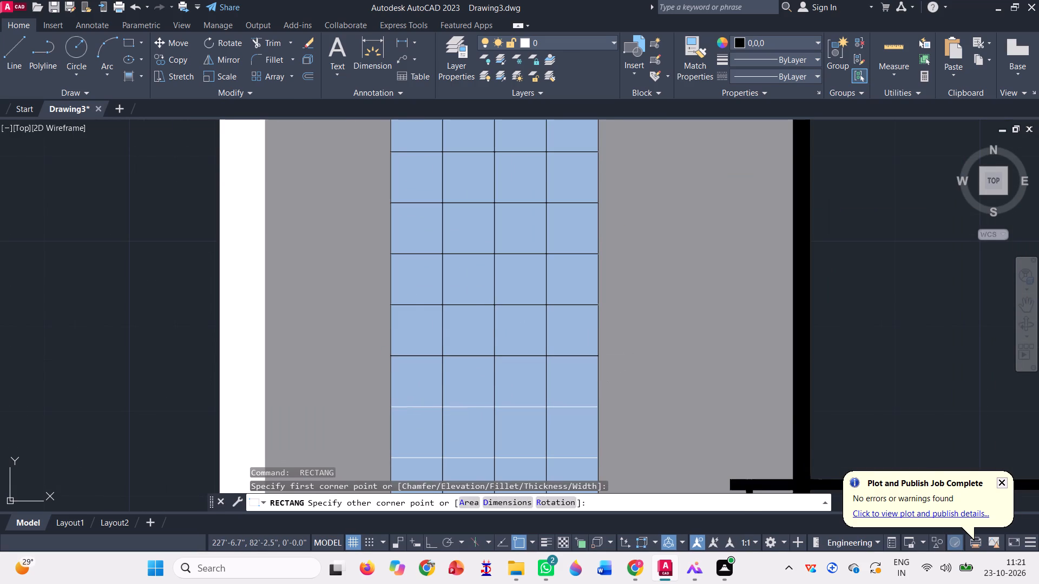
pyautogui.scroll(-1, 409, 311)
pyautogui.scroll(1, 461, 445)
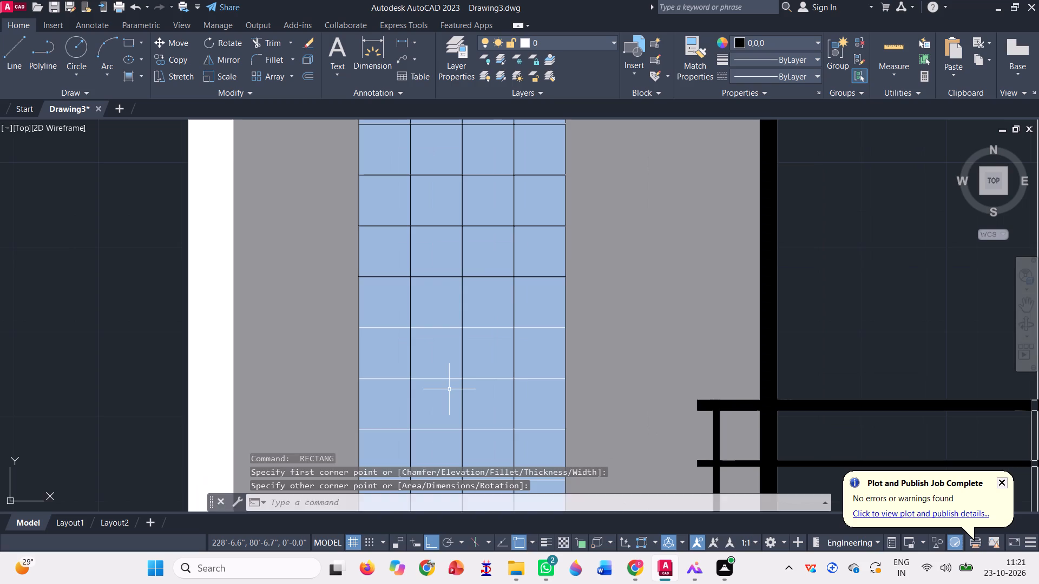
pyautogui.press('space')
pyautogui.click(360, 328)
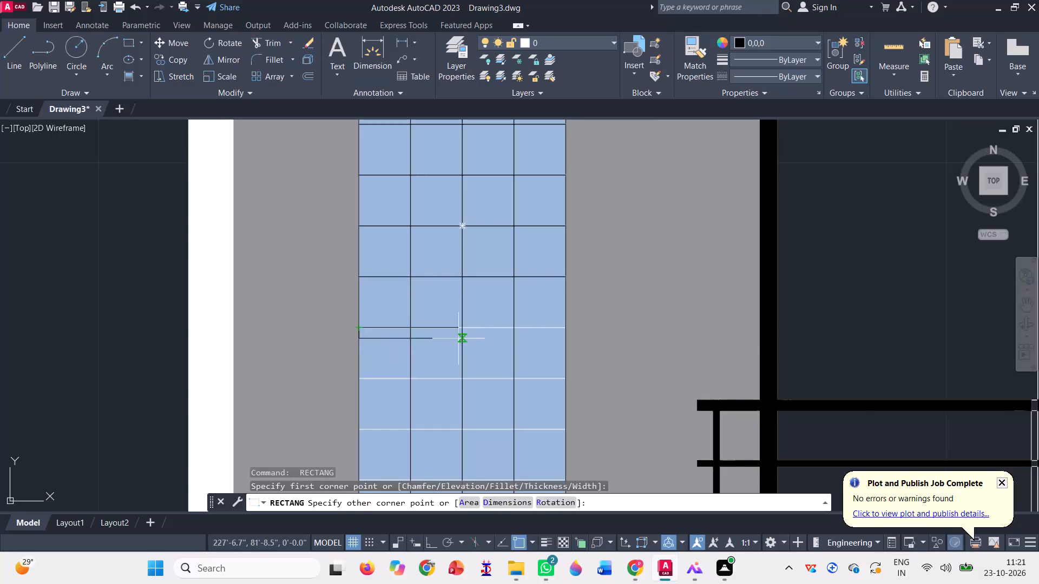
pyautogui.click(563, 328)
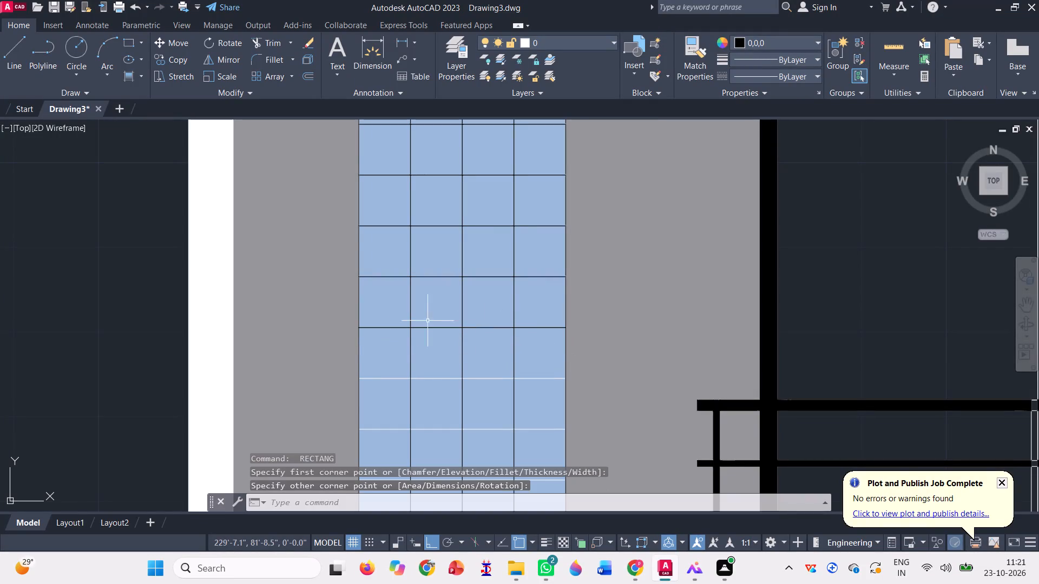
# Trace the thirteenth and fourteenth horizontal grid lines from the top of the upper-floor window with flat black rectangles, edge to edge.
pyautogui.press('space')
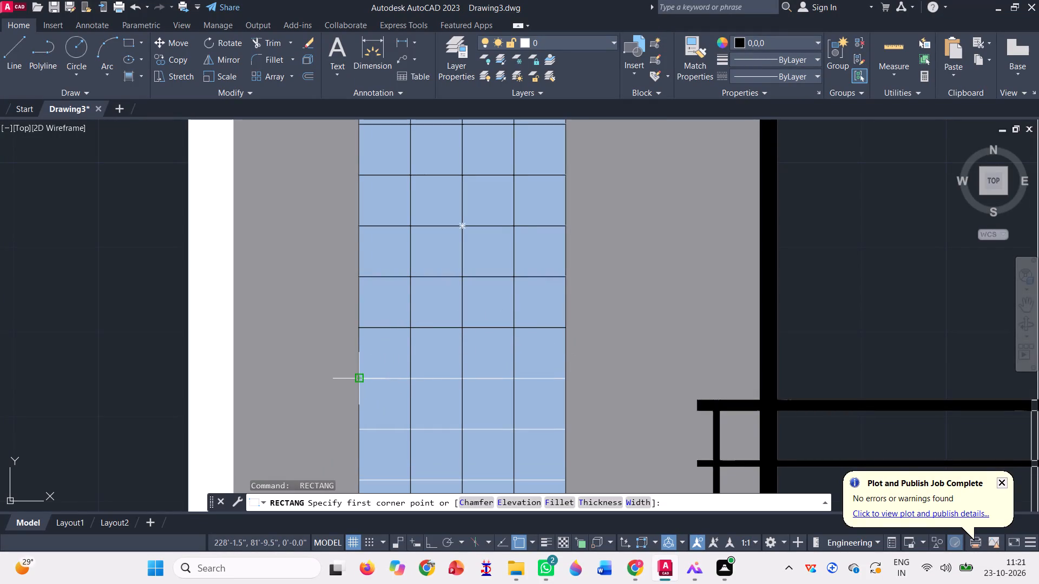
pyautogui.click(359, 381)
pyautogui.click(565, 376)
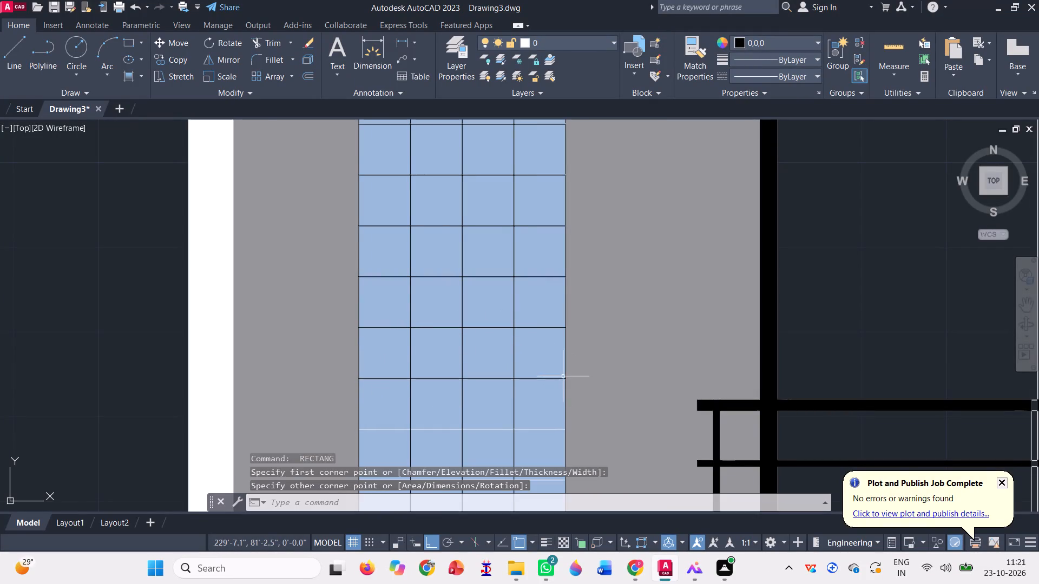
pyautogui.scroll(-3, 404, 315)
pyautogui.scroll(2, 407, 367)
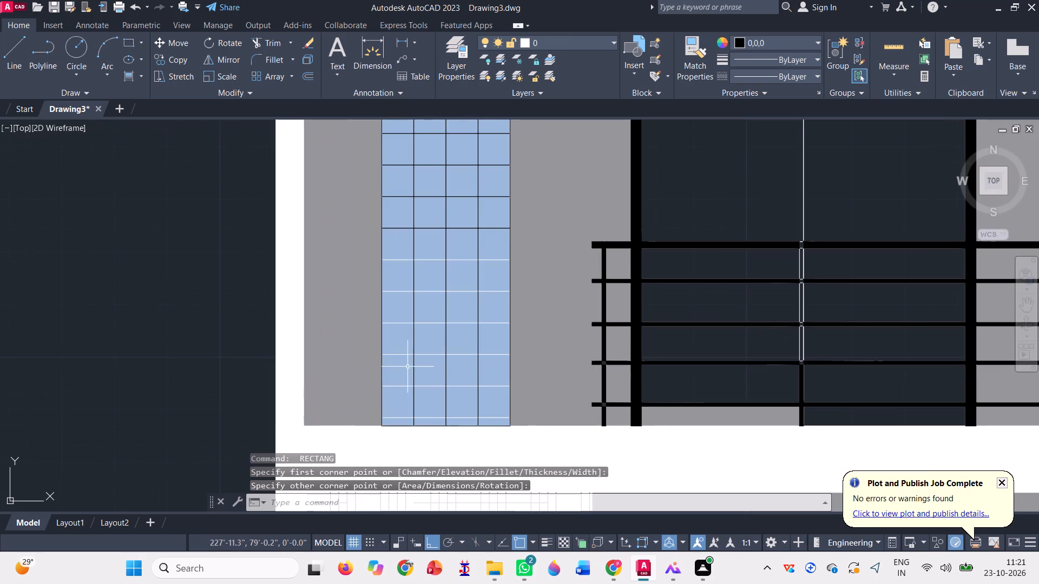
pyautogui.press('space')
pyautogui.click(380, 261)
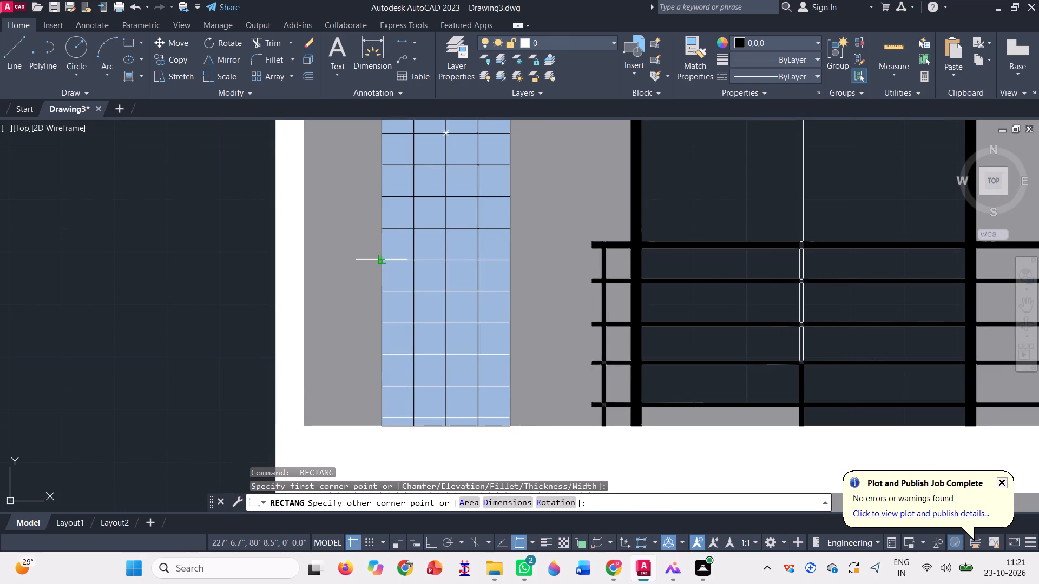
pyautogui.click(508, 260)
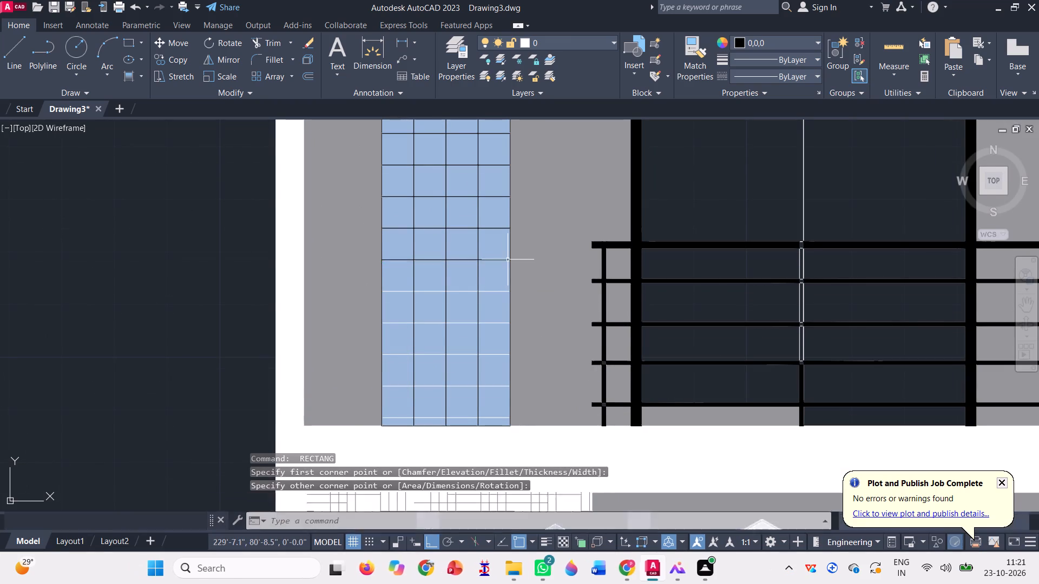
# Trace the fifteenth and sixteenth horizontal grid lines from the top of the upper-floor window with flat black rectangles, edge to edge.
pyautogui.press('space')
pyautogui.scroll(2, 458, 334)
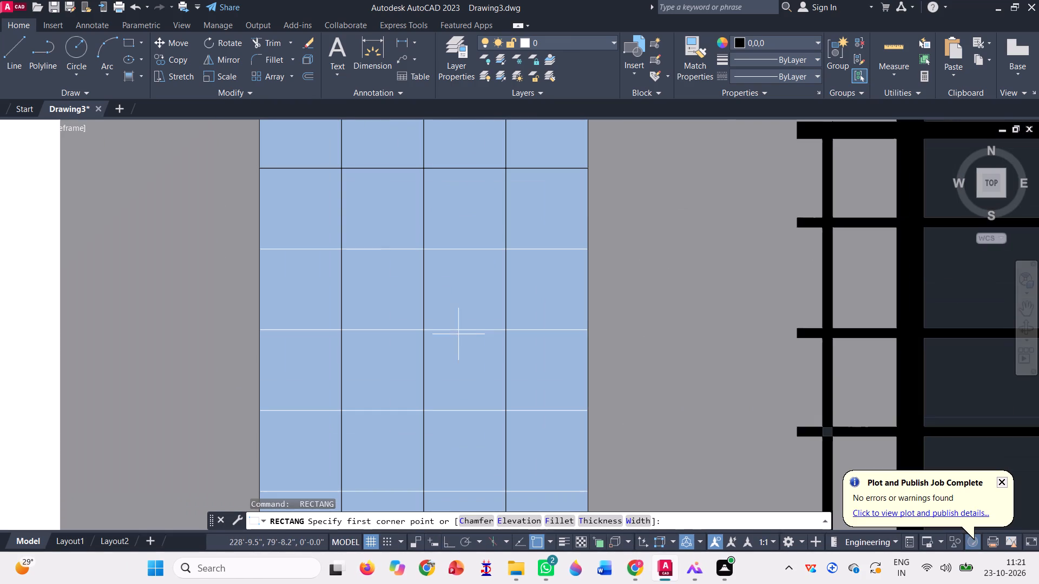
pyautogui.click(260, 250)
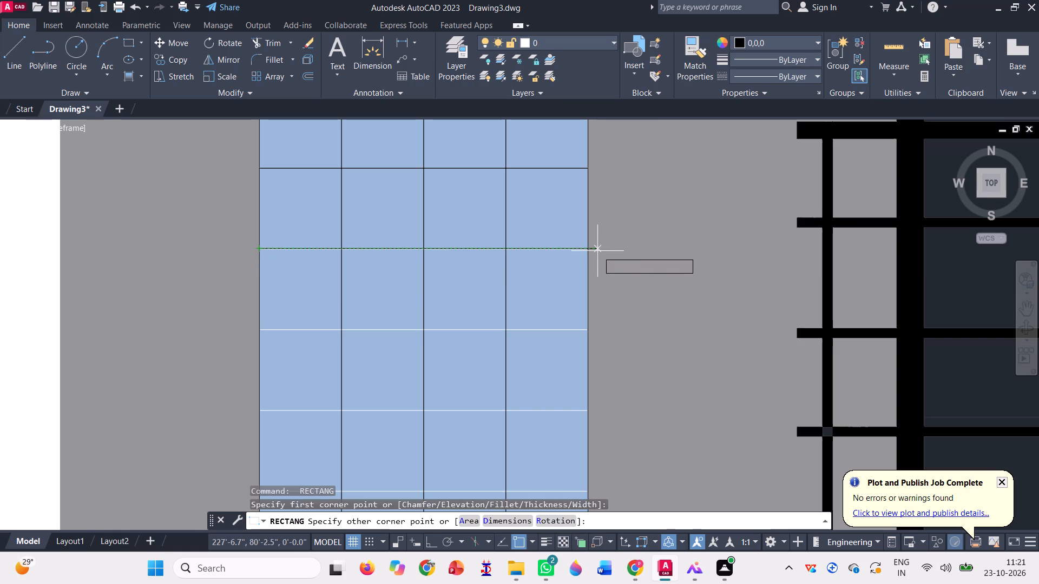
pyautogui.click(588, 249)
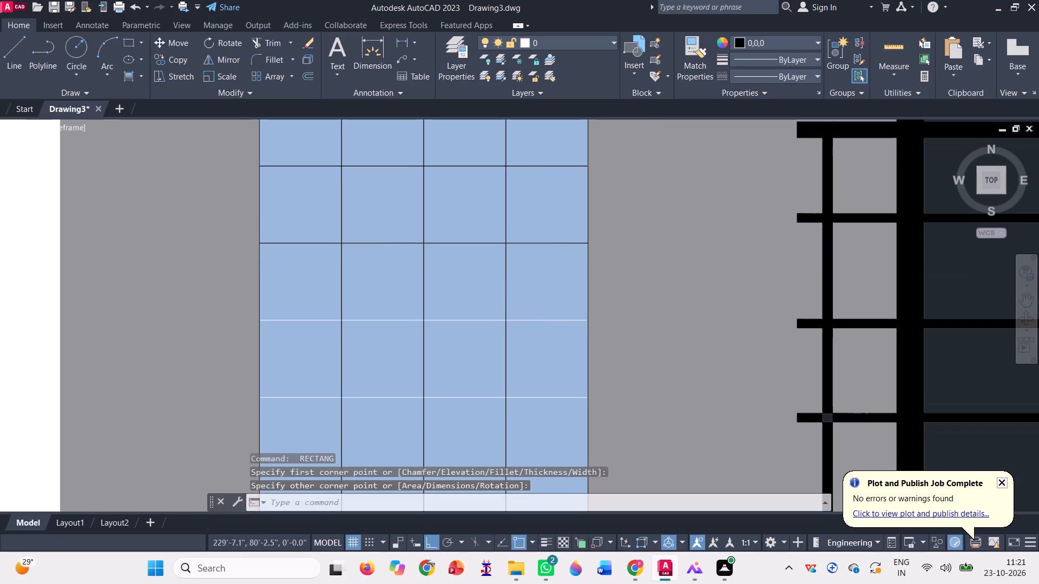
pyautogui.press('space')
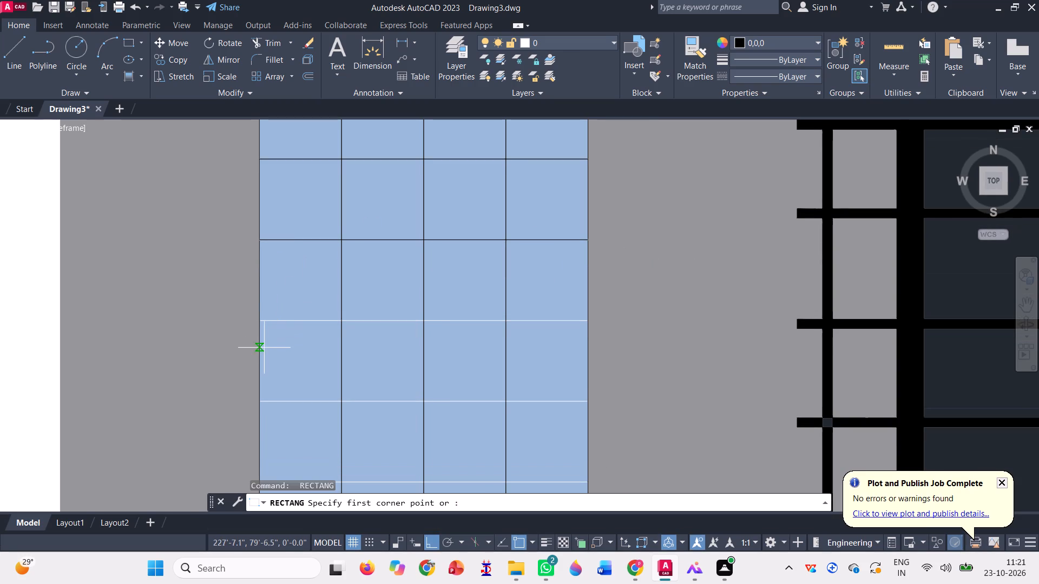
pyautogui.click(260, 317)
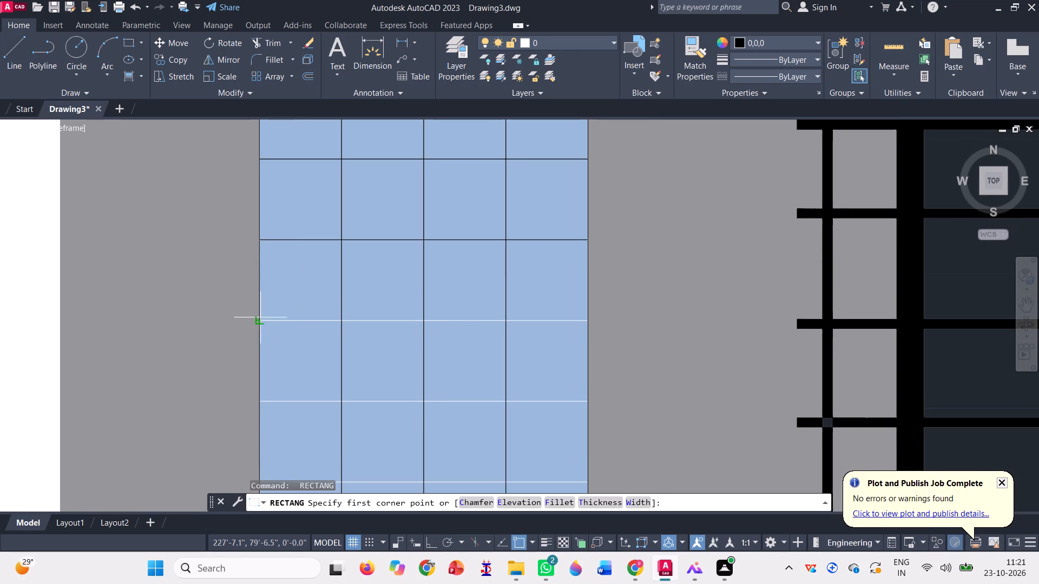
pyautogui.click(586, 321)
# Trace the seventeenth and eighteenth horizontal grid lines from the top of the upper-floor window with flat black rectangles, edge to edge.
pyautogui.scroll(-2, 373, 286)
pyautogui.press('space')
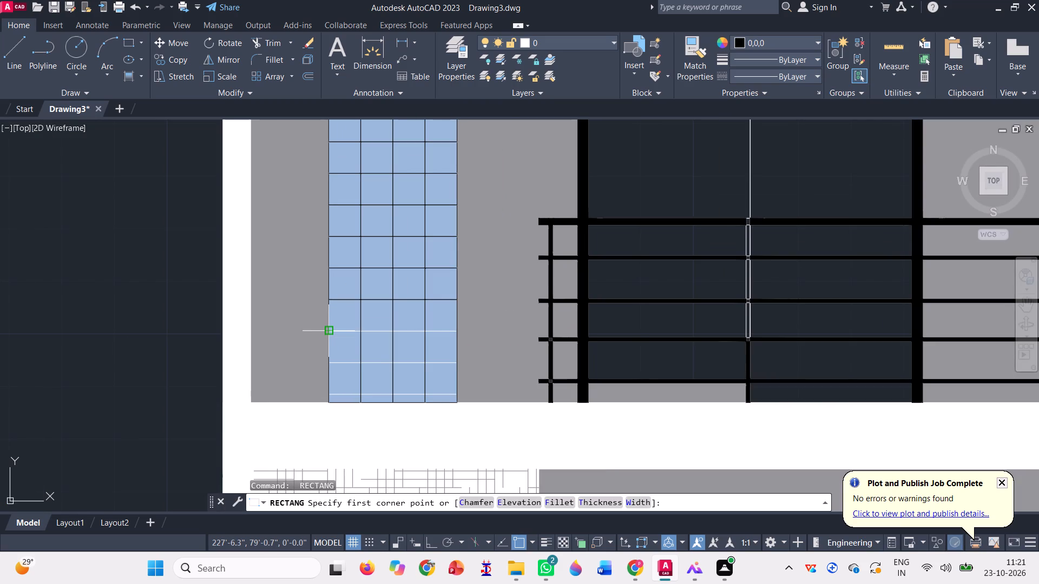
pyautogui.scroll(2, 328, 333)
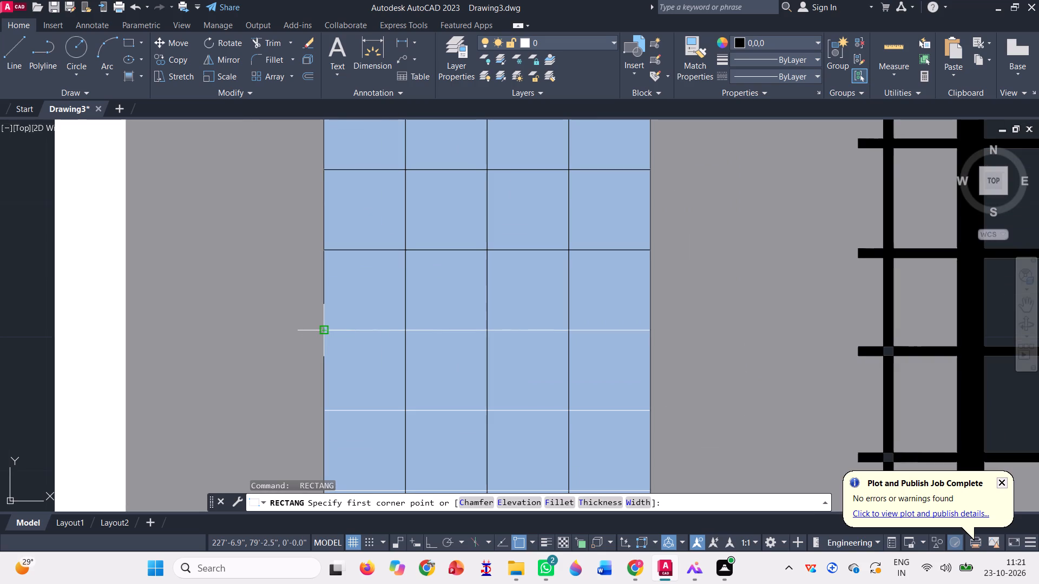
pyautogui.click(323, 329)
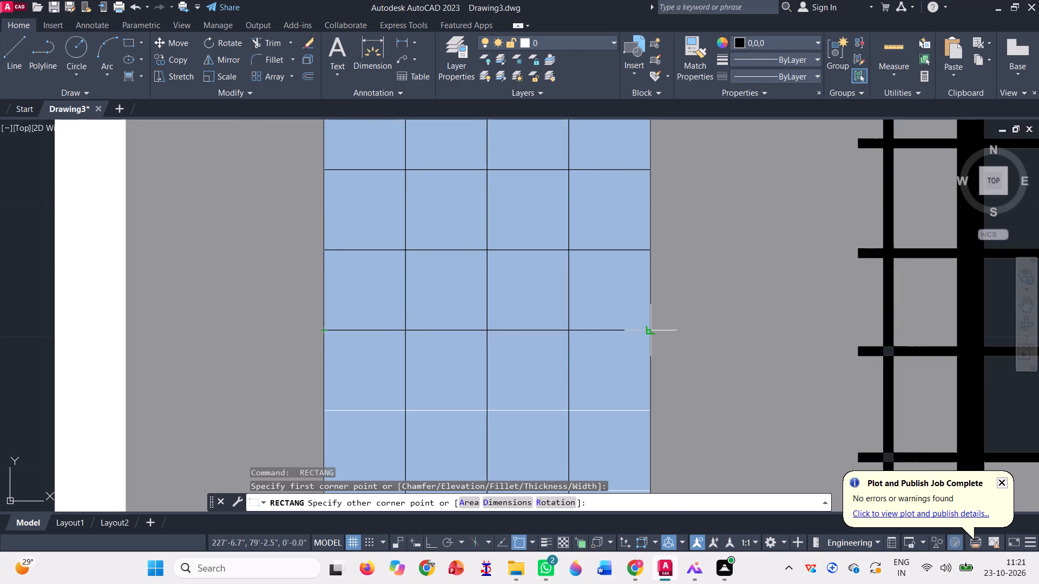
pyautogui.click(651, 332)
pyautogui.scroll(-2, 312, 247)
pyautogui.scroll(2, 327, 327)
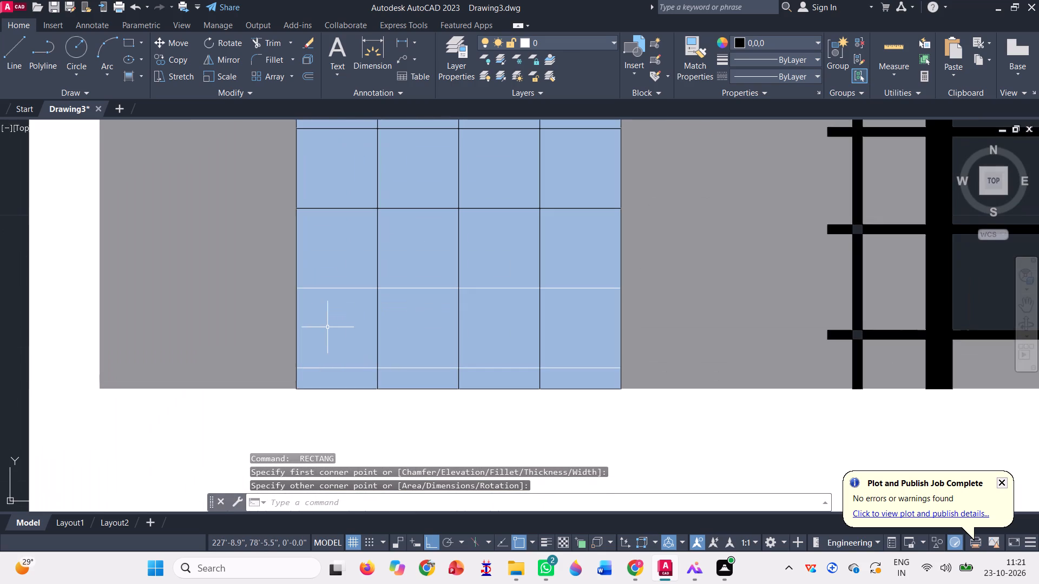
pyautogui.press('space')
pyautogui.click(298, 290)
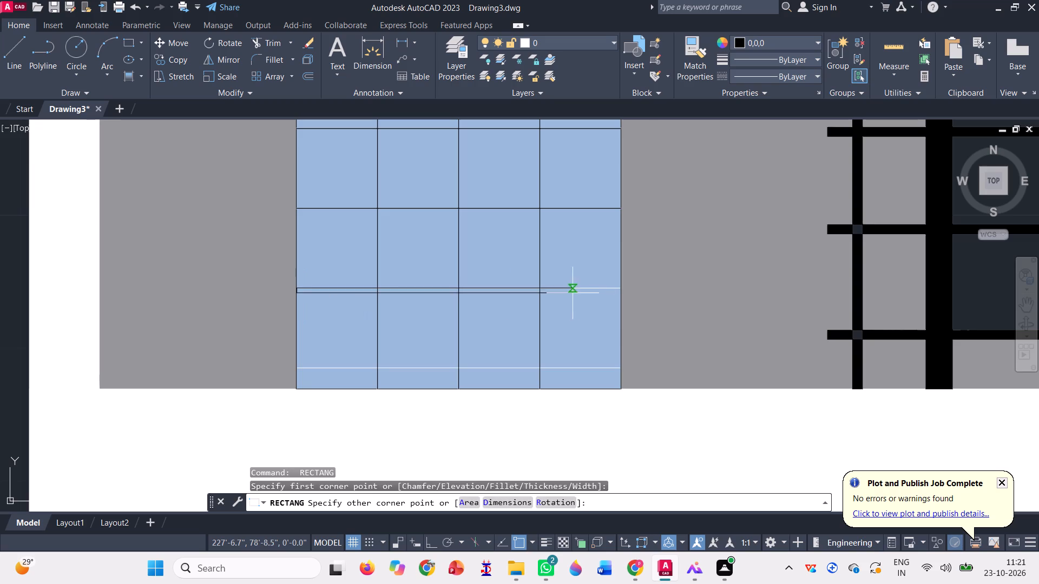
pyautogui.click(621, 285)
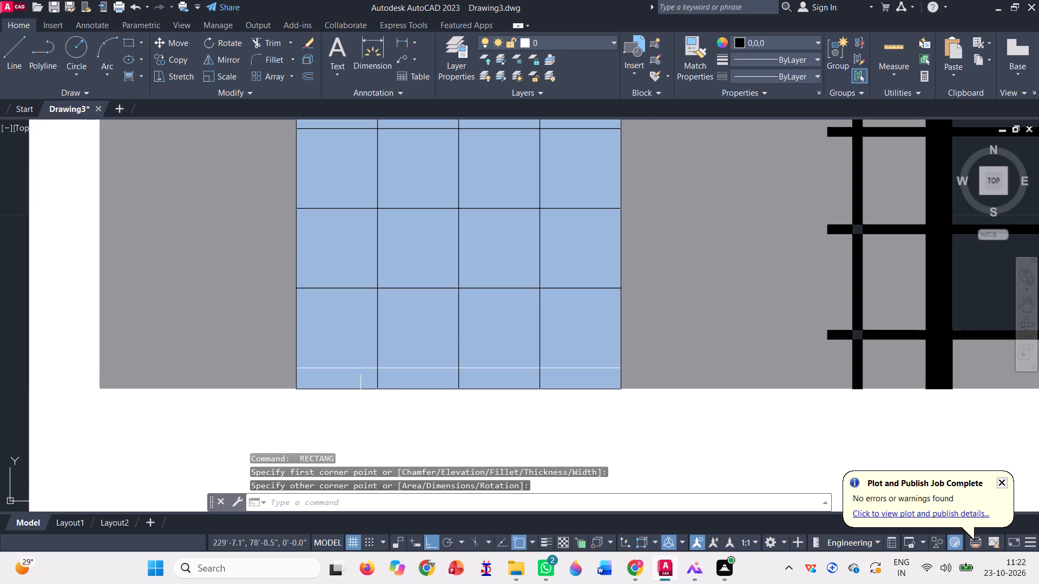
# Trace the lowest horizontal grid line of the upper-floor window with a flat black rectangle spanning its full width.
pyautogui.press('space')
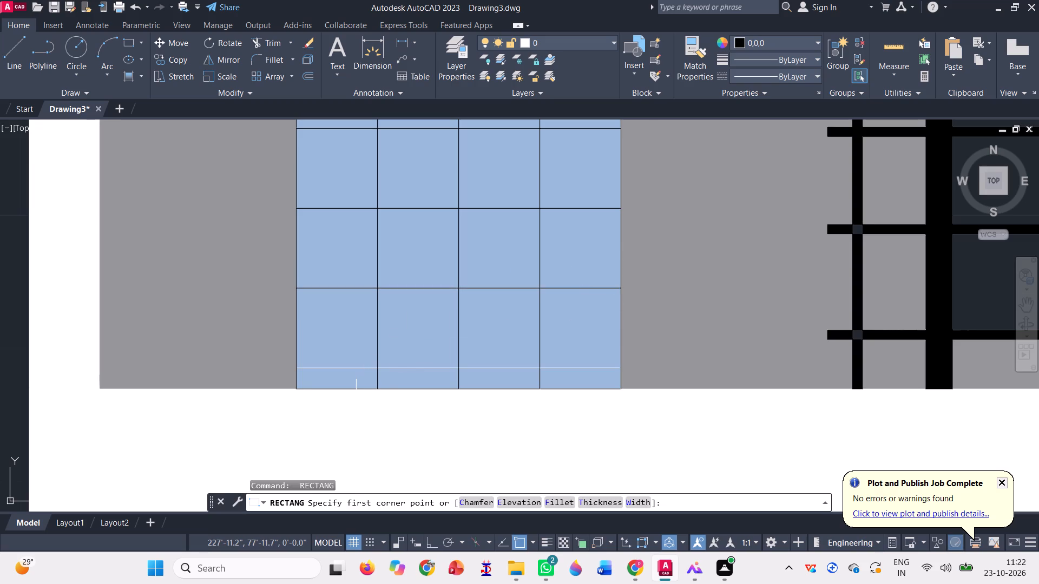
pyautogui.scroll(2, 356, 406)
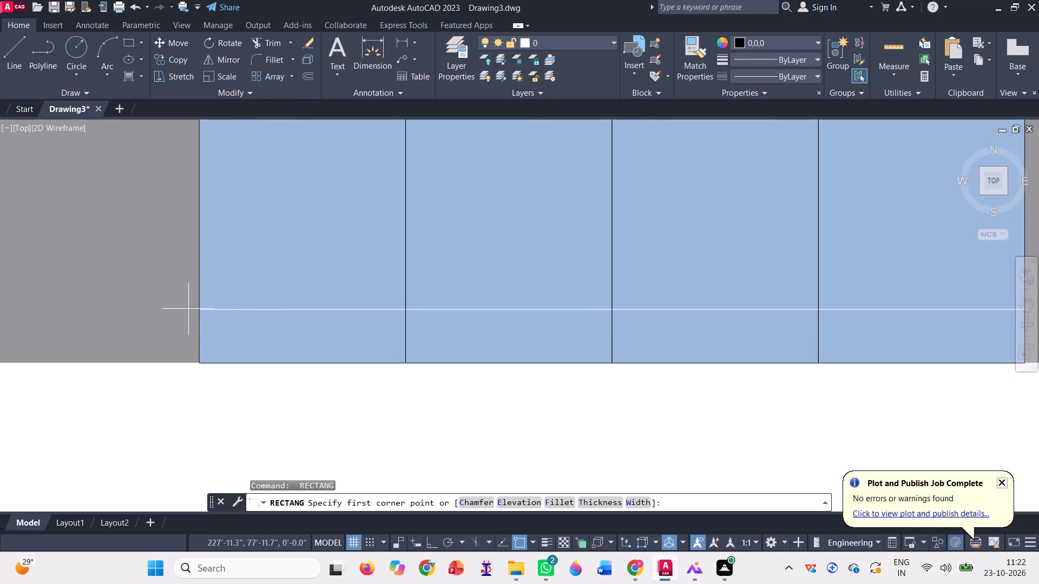
pyautogui.click(198, 311)
pyautogui.scroll(-1, 173, 342)
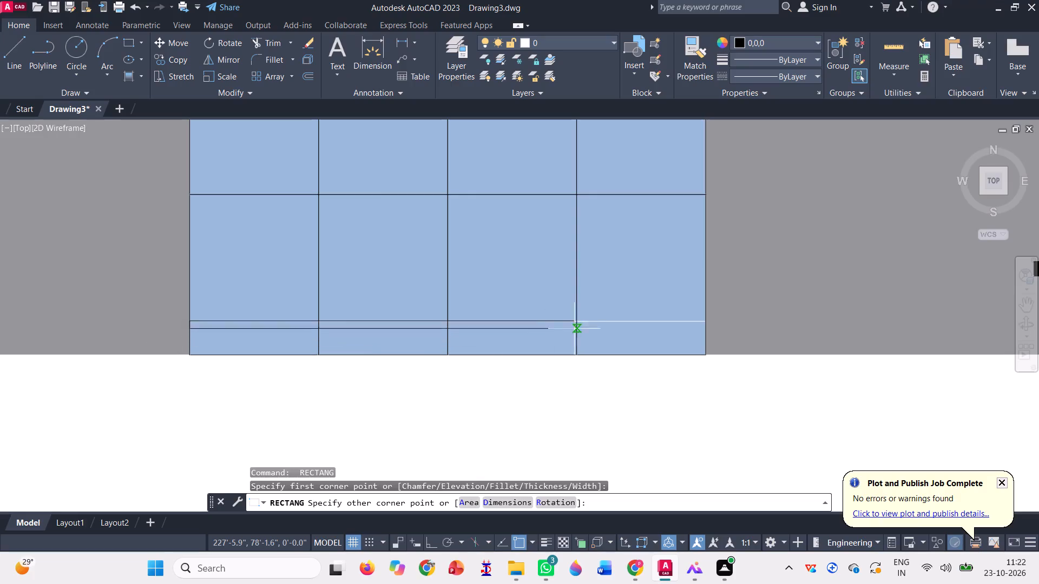
pyautogui.click(707, 322)
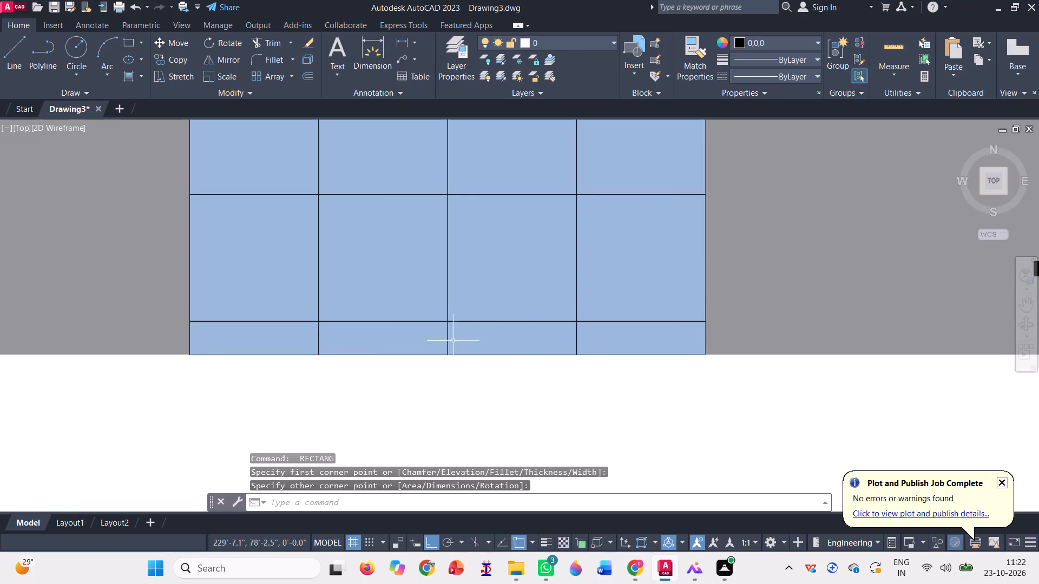
# Outline the whole ground-floor double door with a black rectangle from the frame's top-left corner to its bottom-right corner at floor level.
pyautogui.scroll(-4, 442, 349)
pyautogui.scroll(-2, 380, 334)
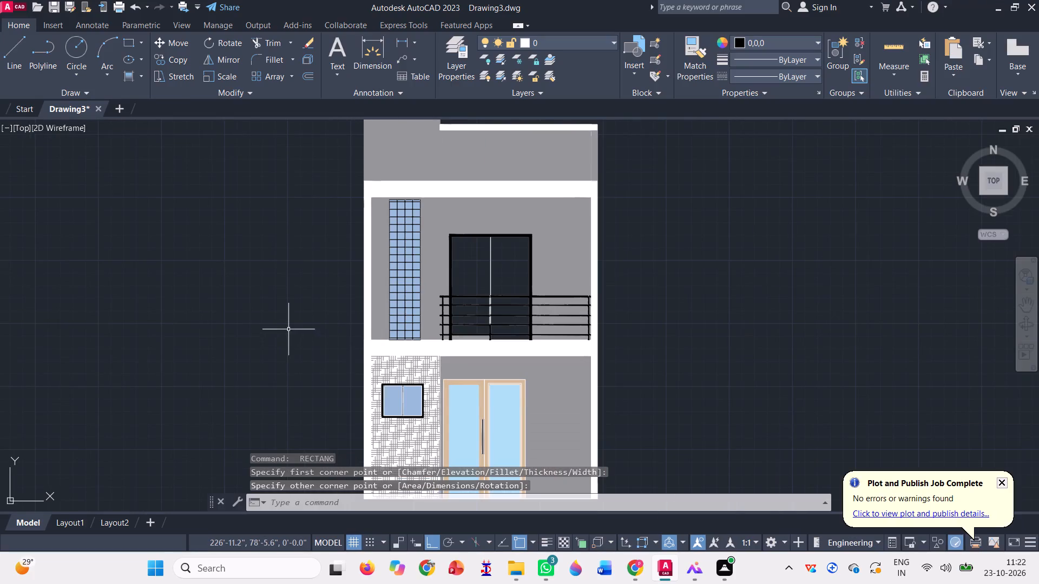
pyautogui.press('space')
pyautogui.scroll(-1, 317, 291)
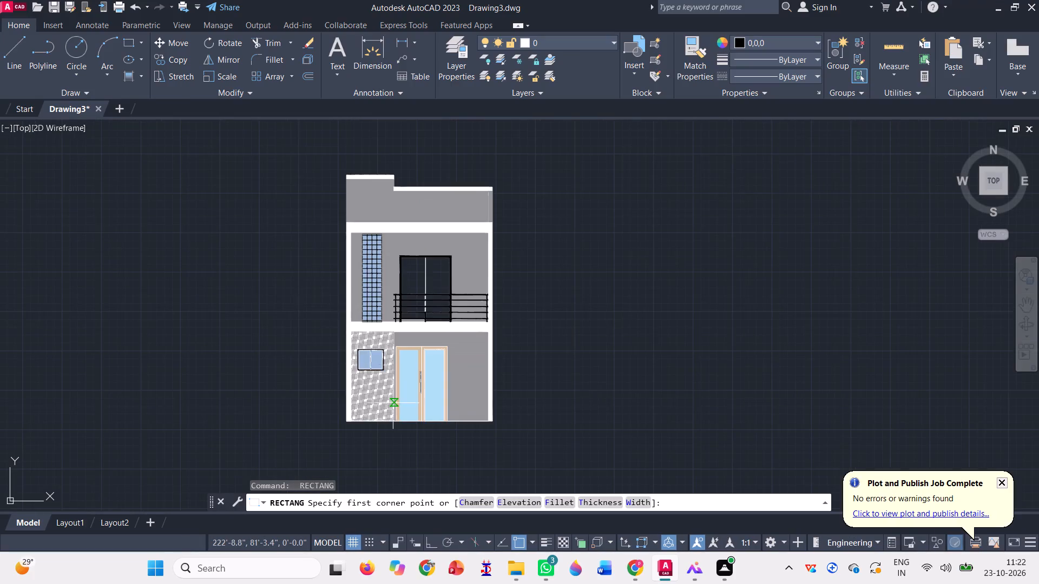
pyautogui.scroll(1, 393, 403)
pyautogui.scroll(2, 340, 355)
pyautogui.scroll(-1, 396, 306)
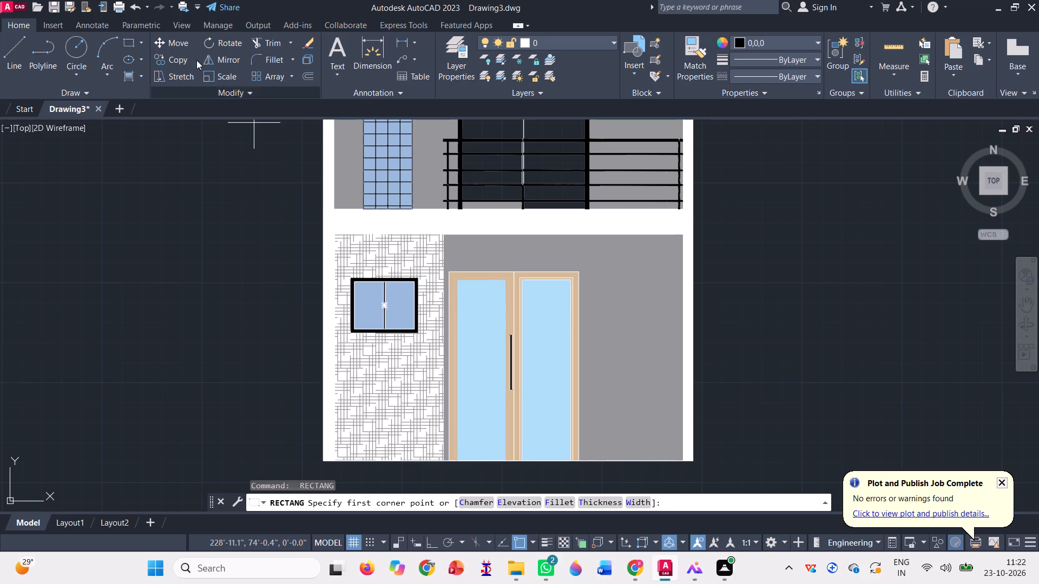
pyautogui.click(126, 44)
pyautogui.scroll(3, 581, 294)
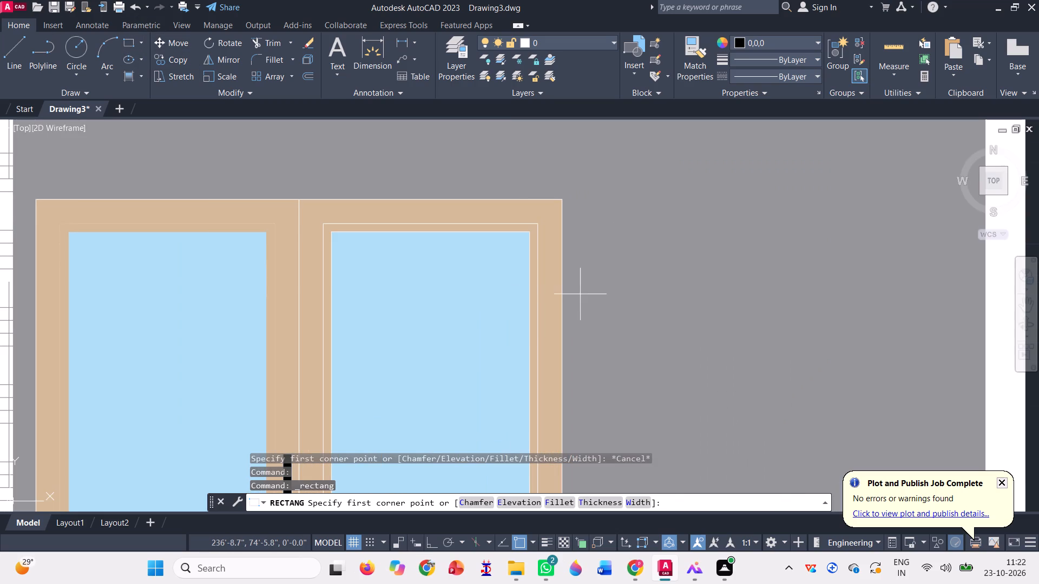
pyautogui.click(33, 197)
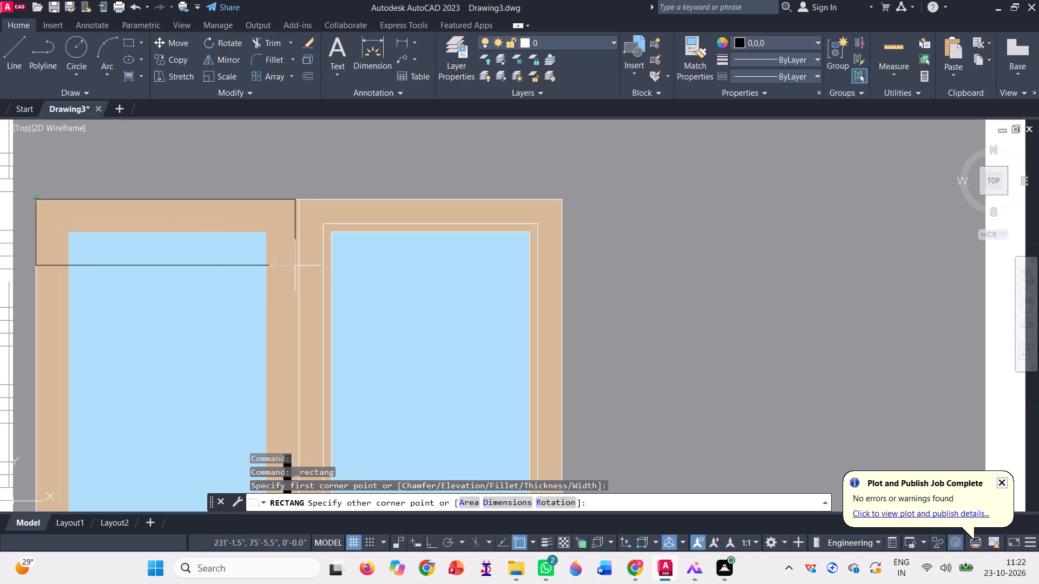
pyautogui.scroll(-3, 373, 230)
pyautogui.scroll(-1, 421, 232)
pyautogui.scroll(2, 418, 336)
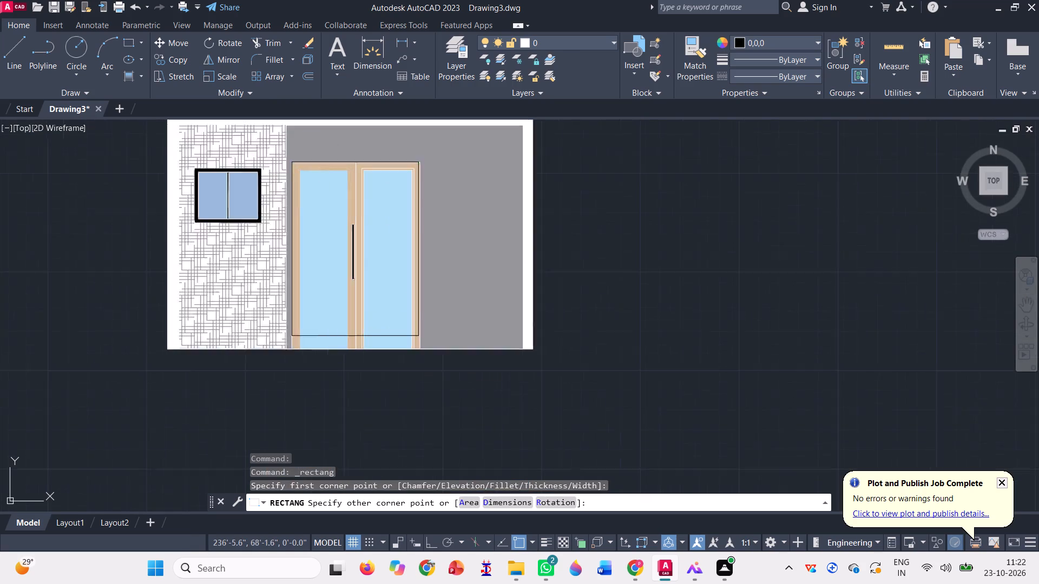
pyautogui.click(419, 361)
pyautogui.scroll(-1, 450, 401)
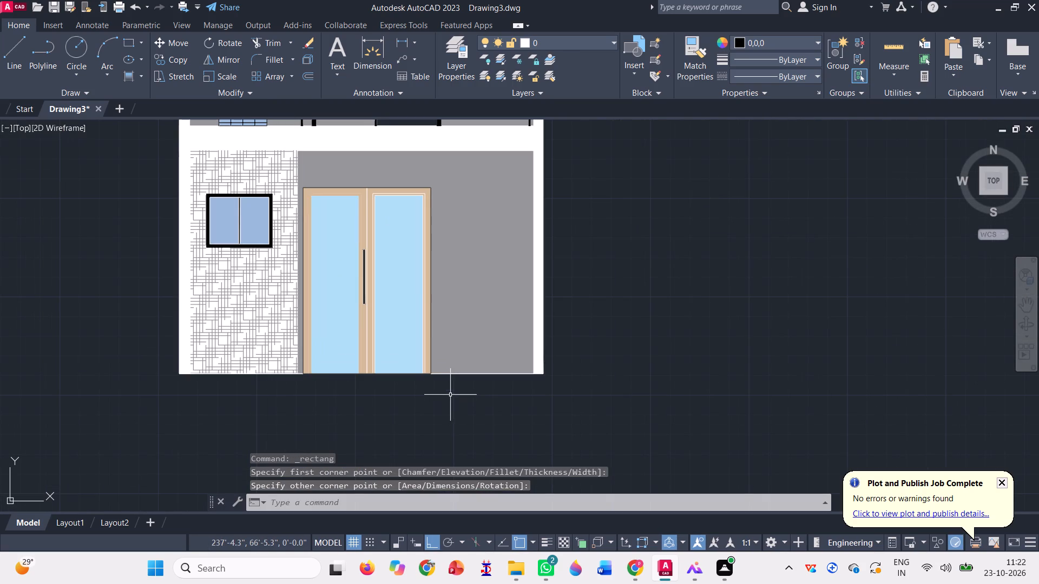
# Outline the inner frame line of the ground-floor door's left leaf with a black rectangle reaching down to floor level.
pyautogui.click(129, 41)
pyautogui.scroll(2, 319, 178)
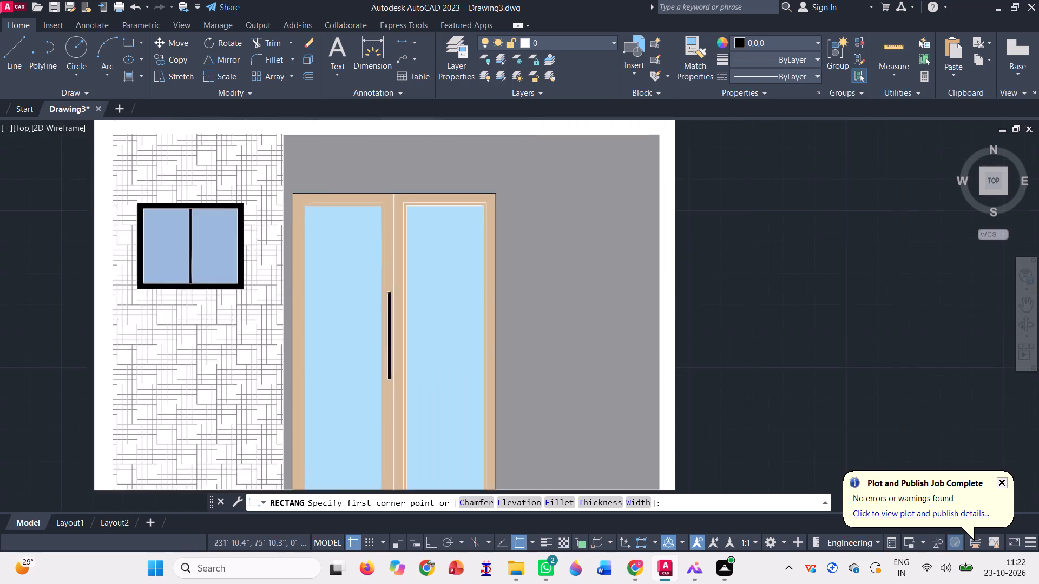
pyautogui.click(293, 216)
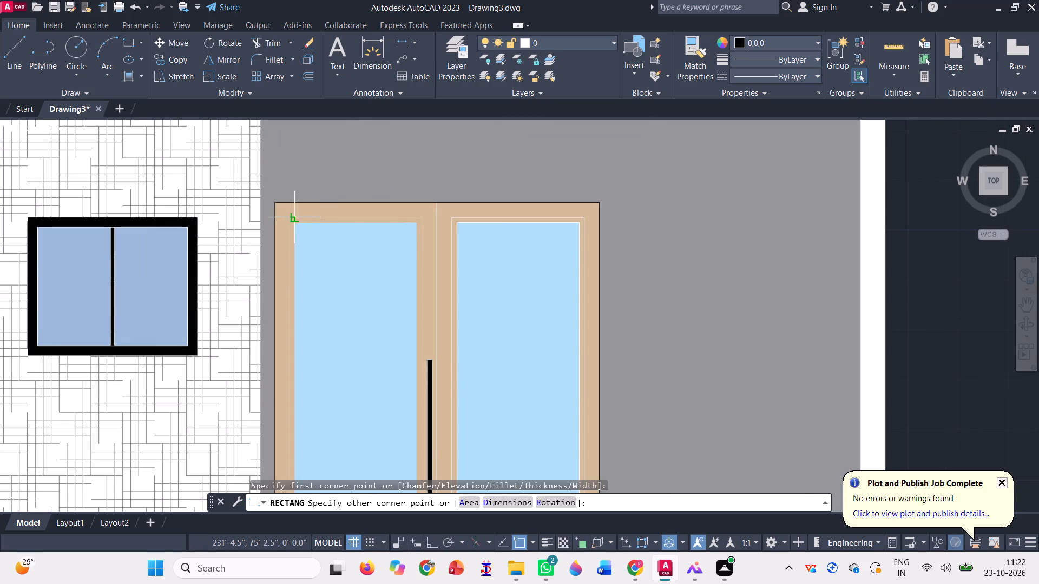
pyautogui.scroll(-3, 393, 214)
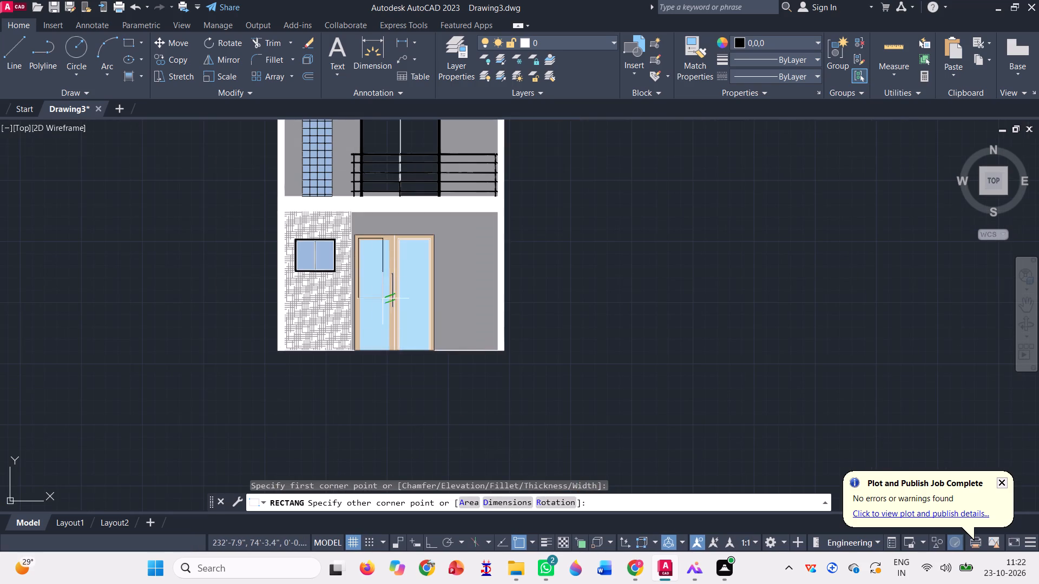
pyautogui.scroll(3, 390, 367)
pyautogui.scroll(2, 389, 302)
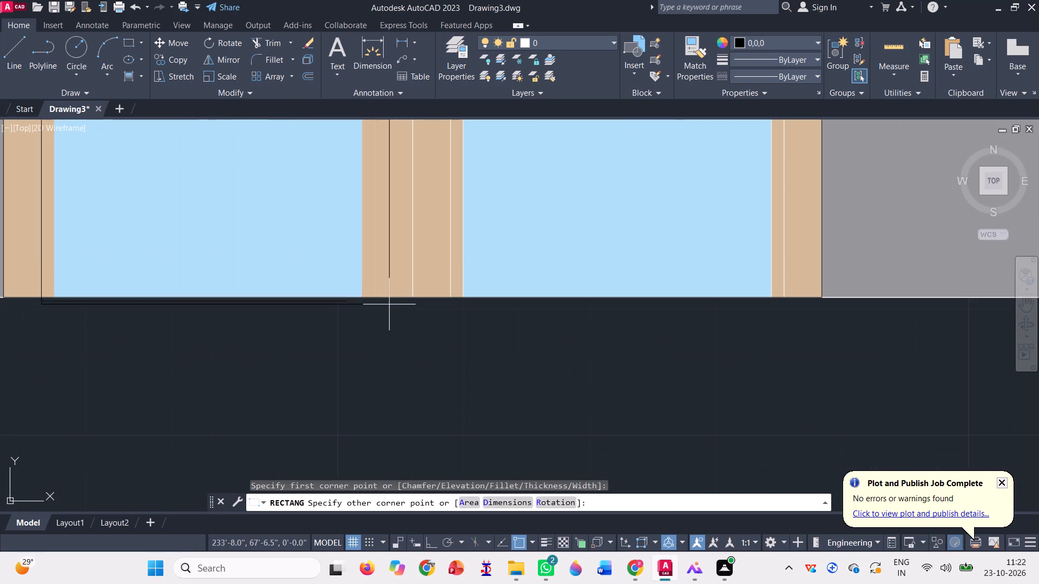
pyautogui.click(376, 296)
pyautogui.scroll(-4, 403, 346)
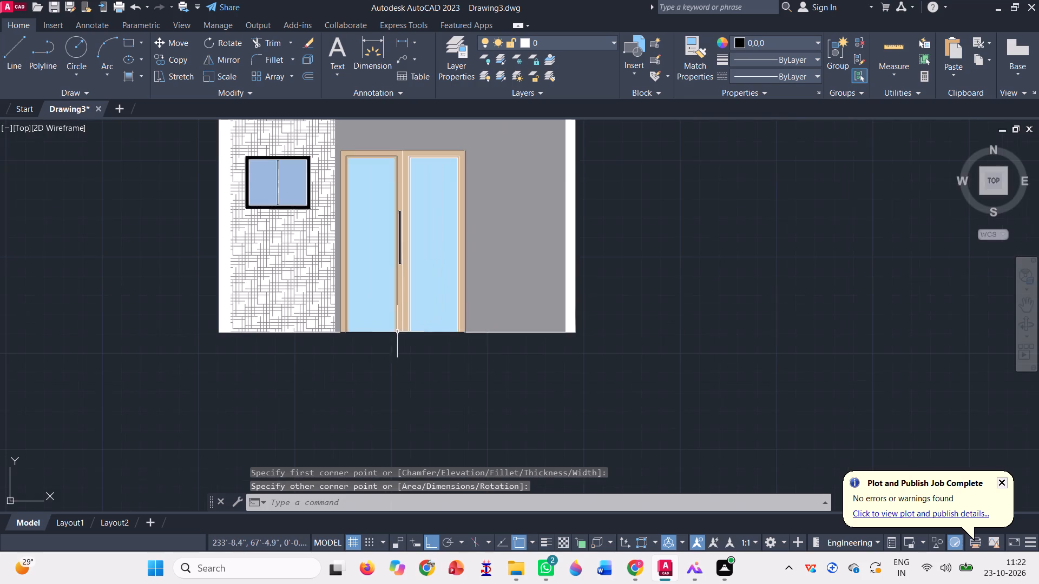
# Outline the blue glass pane of the ground-floor door's left leaf with a black rectangle from its top-left corner to floor level.
pyautogui.press('space')
pyautogui.scroll(3, 331, 170)
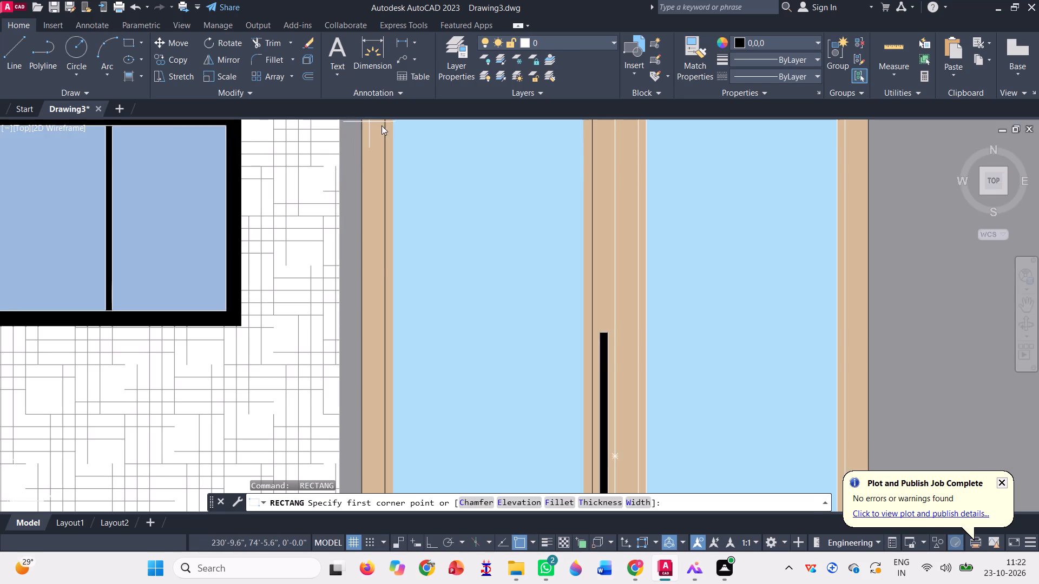
pyautogui.scroll(-1, 394, 264)
pyautogui.scroll(2, 398, 157)
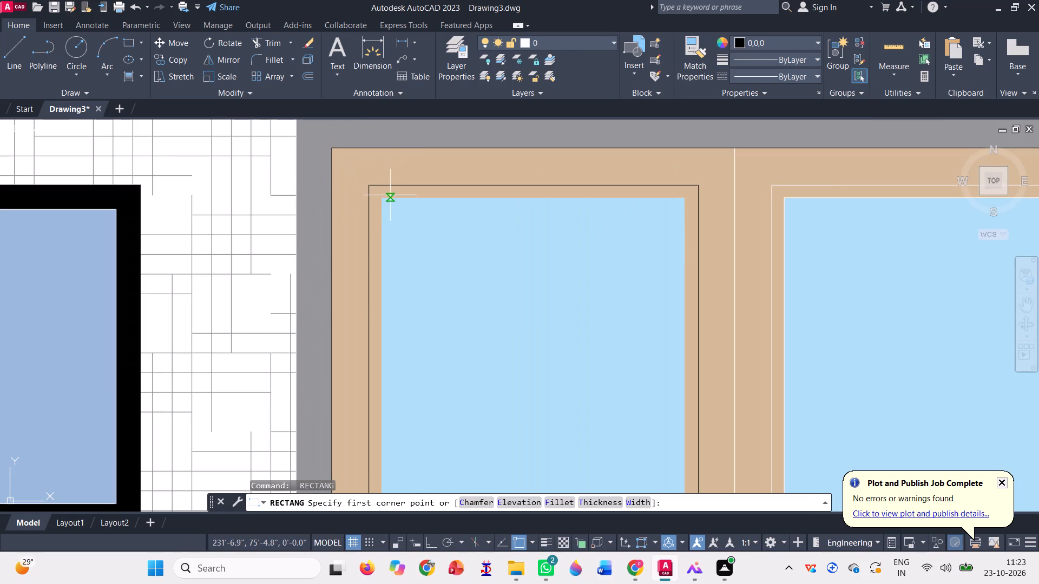
pyautogui.click(385, 195)
pyautogui.scroll(-2, 358, 125)
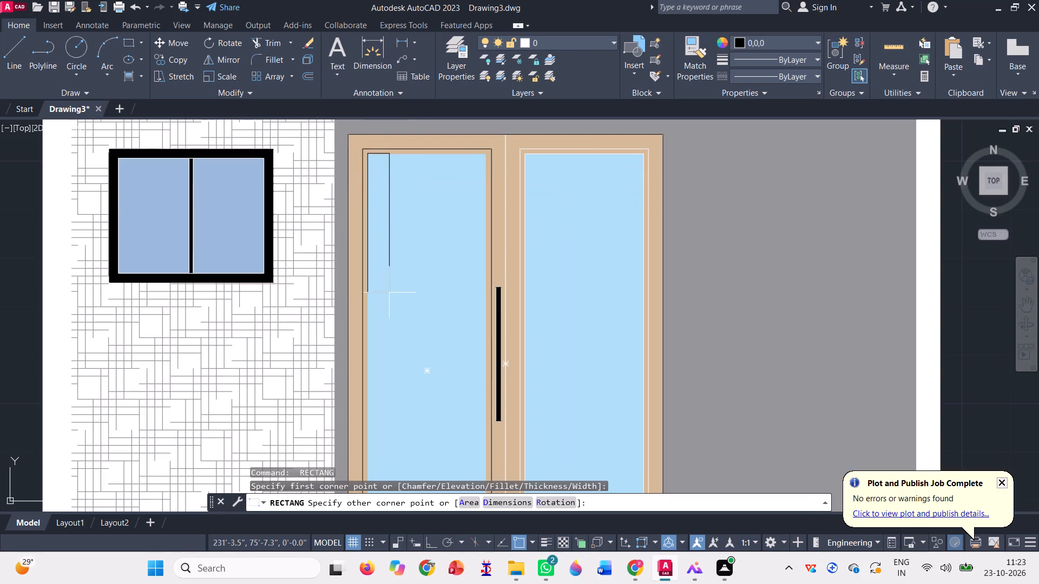
pyautogui.scroll(-2, 387, 260)
pyautogui.scroll(3, 408, 383)
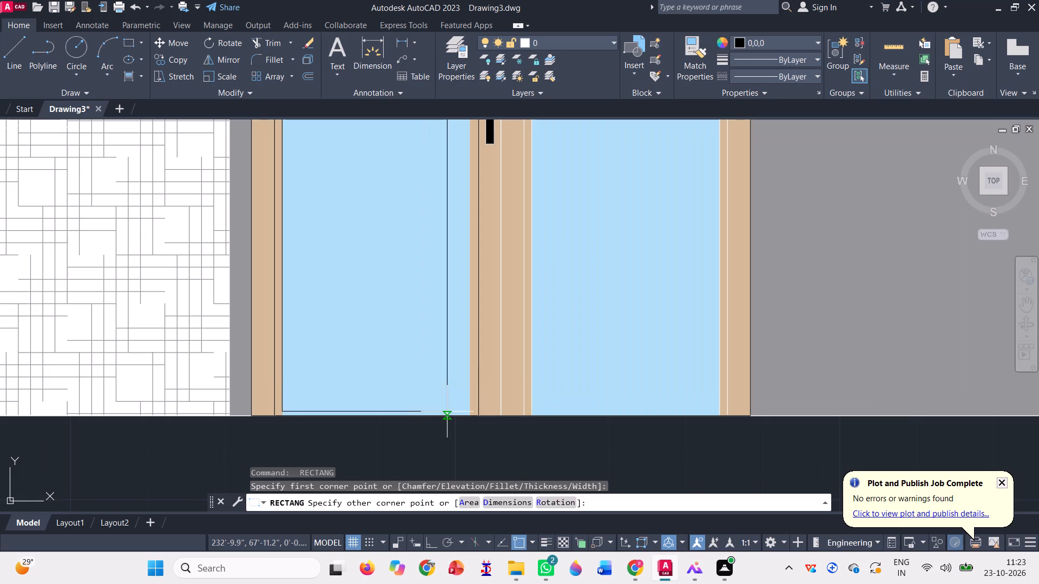
pyautogui.click(470, 416)
pyautogui.scroll(-2, 450, 432)
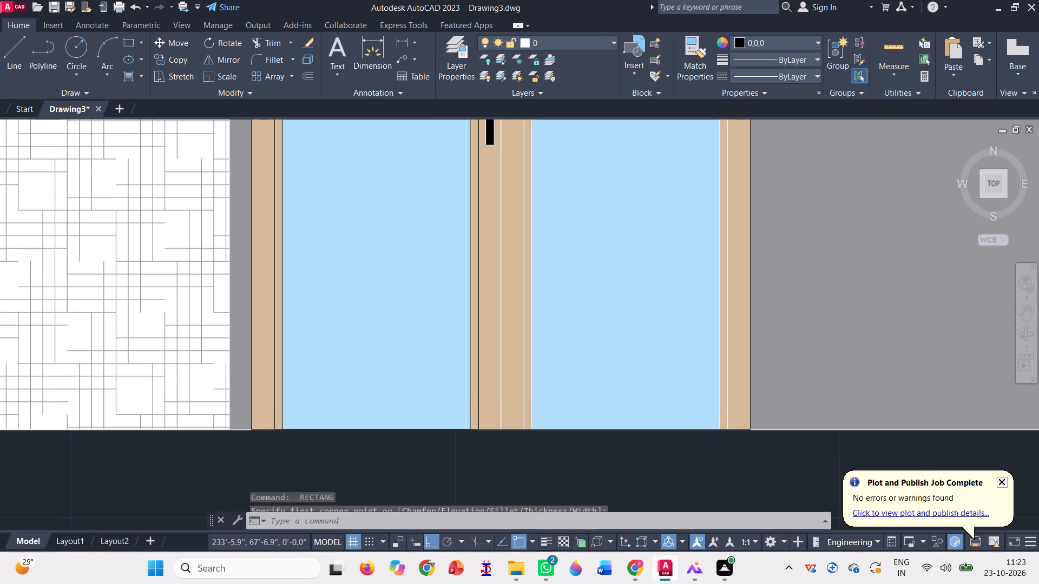
pyautogui.scroll(-2, 450, 431)
# Outline the inner frame line of the ground-floor door's right leaf with a black rectangle reaching down to floor level.
pyautogui.press('space')
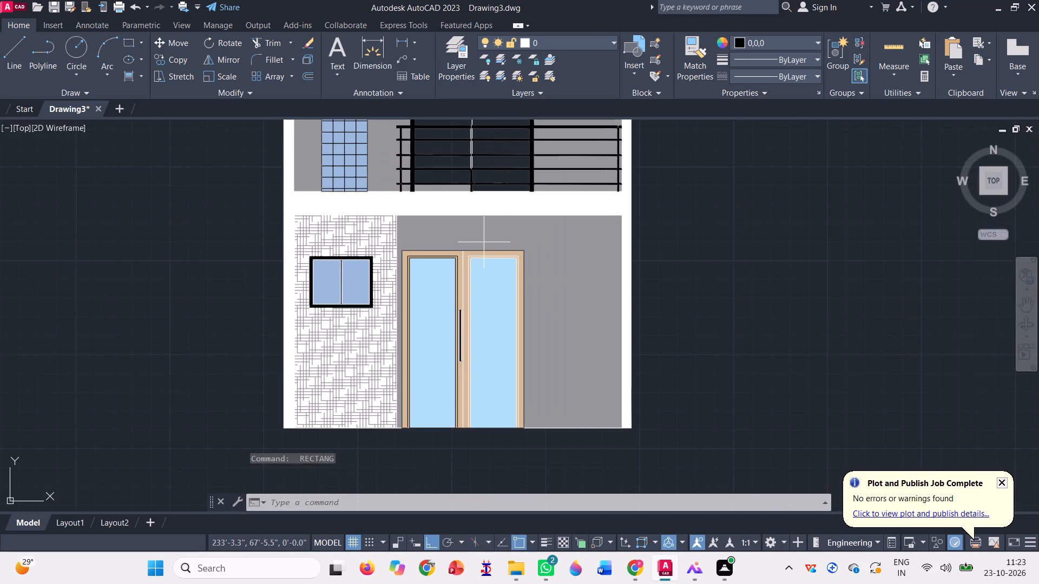
pyautogui.scroll(3, 466, 251)
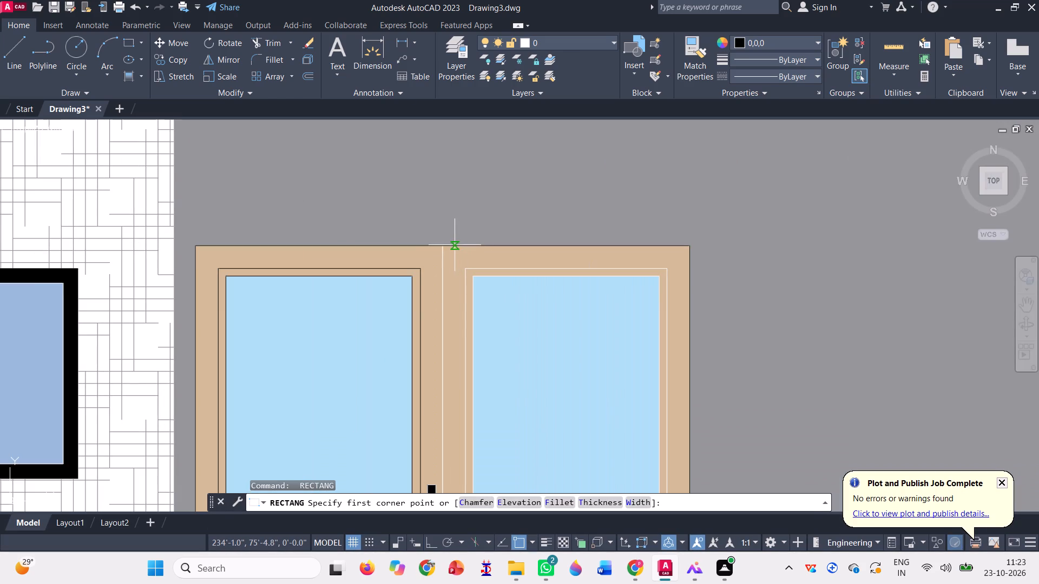
pyautogui.click(465, 269)
pyautogui.scroll(-3, 471, 213)
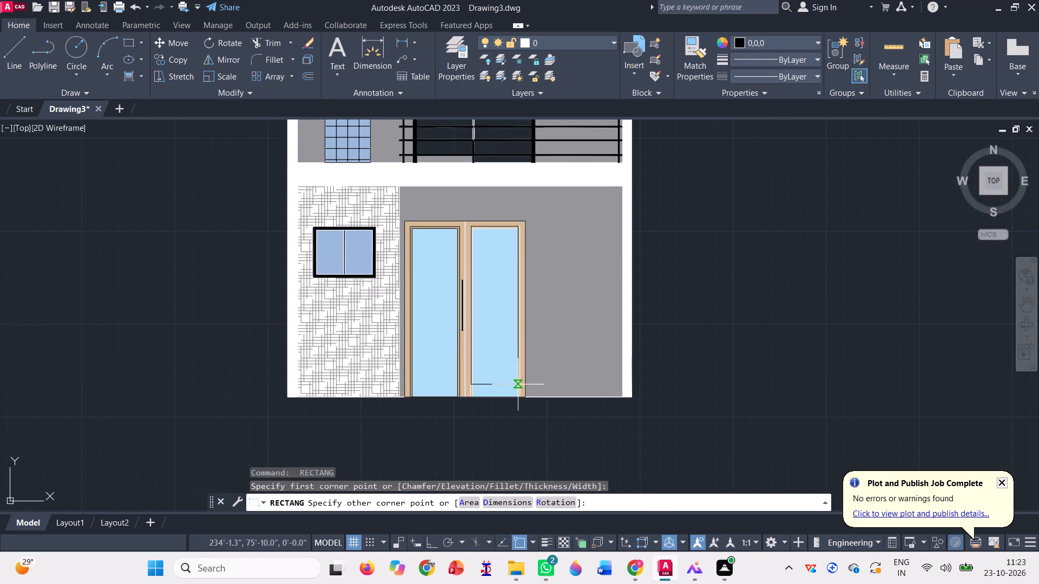
pyautogui.scroll(3, 519, 386)
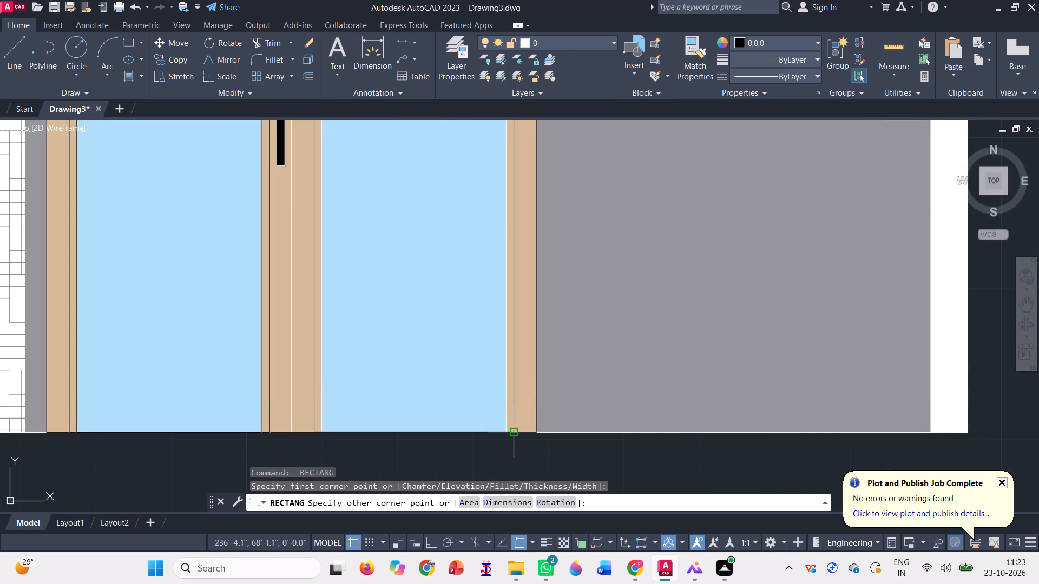
pyautogui.click(512, 431)
pyautogui.scroll(-2, 456, 430)
# Outline the blue glass pane of the ground-floor door's right leaf with a black rectangle from its top-left corner to floor level.
pyautogui.press('space')
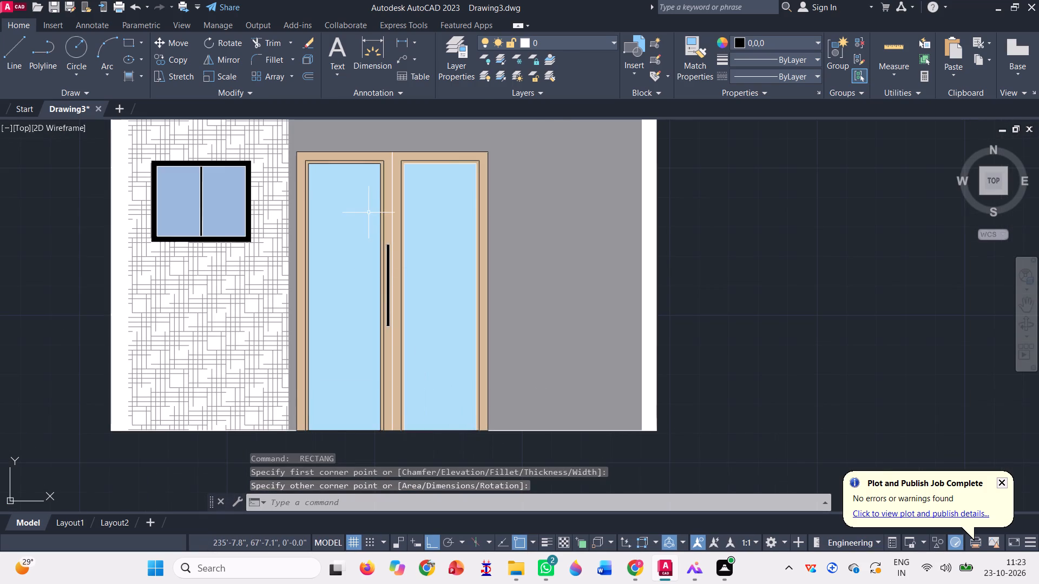
pyautogui.scroll(3, 401, 134)
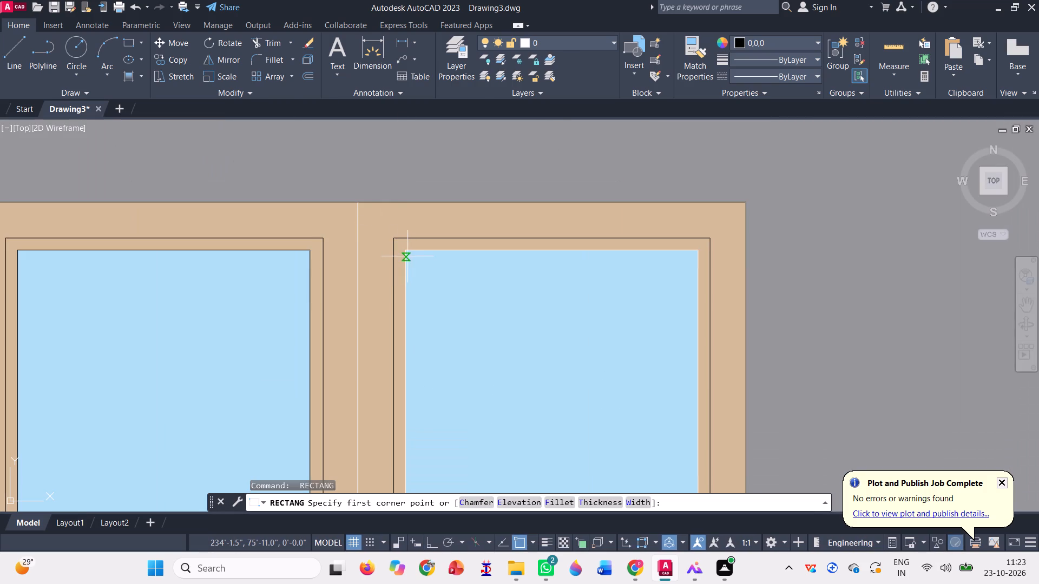
pyautogui.click(405, 253)
pyautogui.scroll(-1, 429, 189)
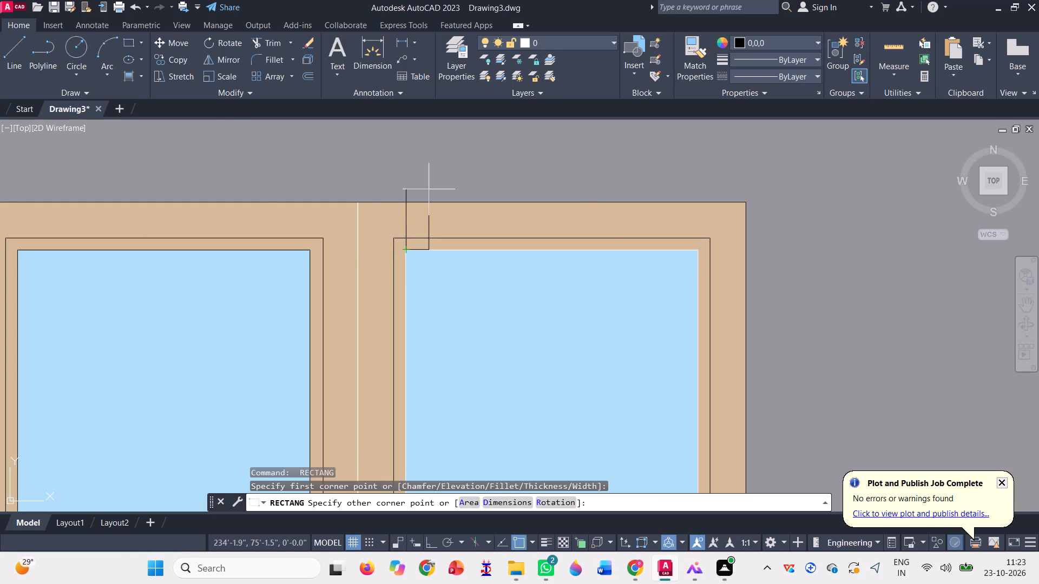
pyautogui.scroll(-3, 429, 189)
pyautogui.scroll(3, 451, 369)
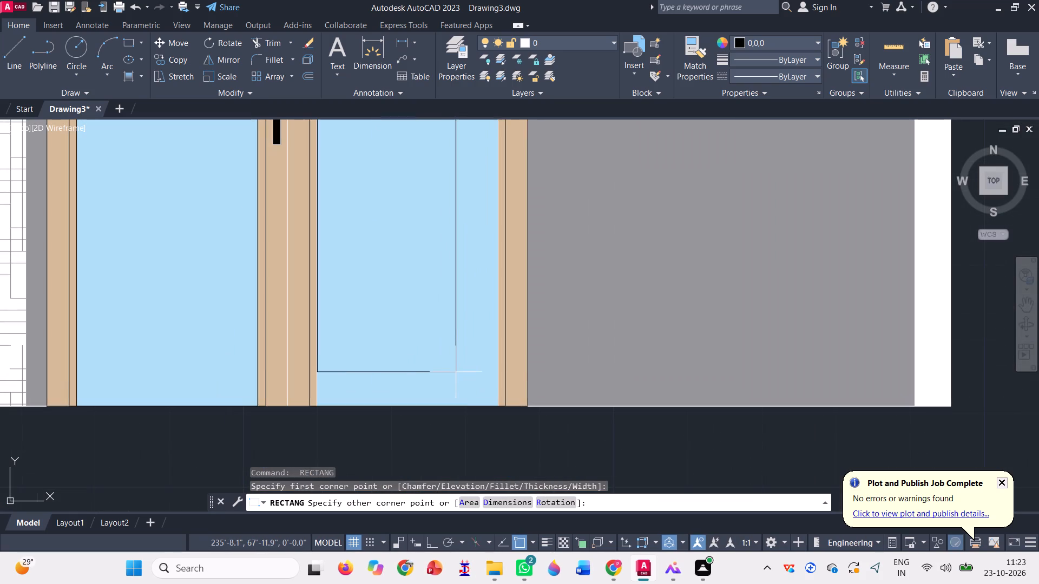
pyautogui.click(499, 406)
pyautogui.scroll(-3, 482, 424)
# Trace the centre line between the two ground-floor door leaves with a thin black rectangle from the frame's top edge to floor level.
pyautogui.press('space')
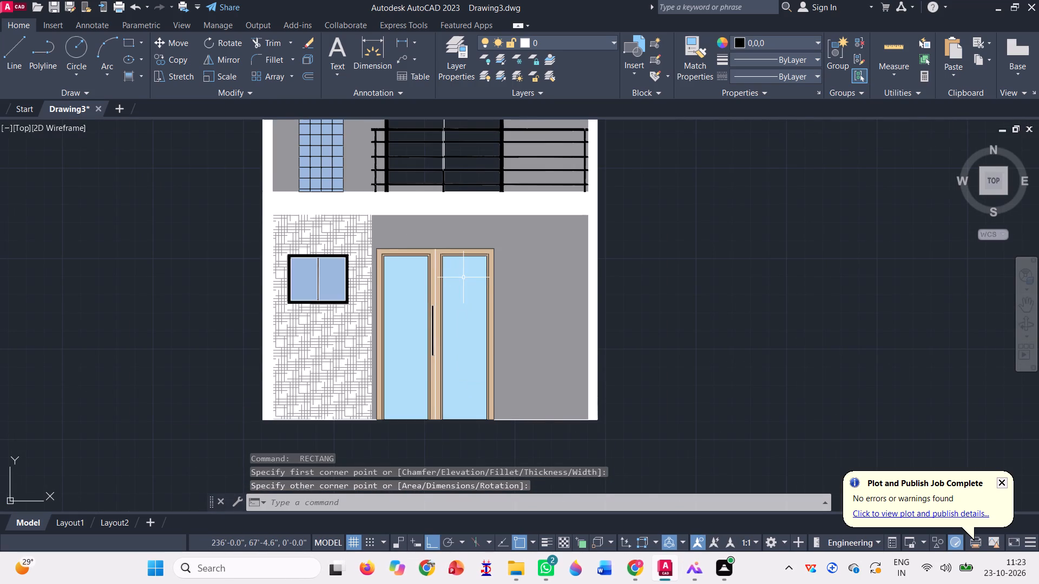
pyautogui.scroll(3, 443, 241)
pyautogui.click(403, 274)
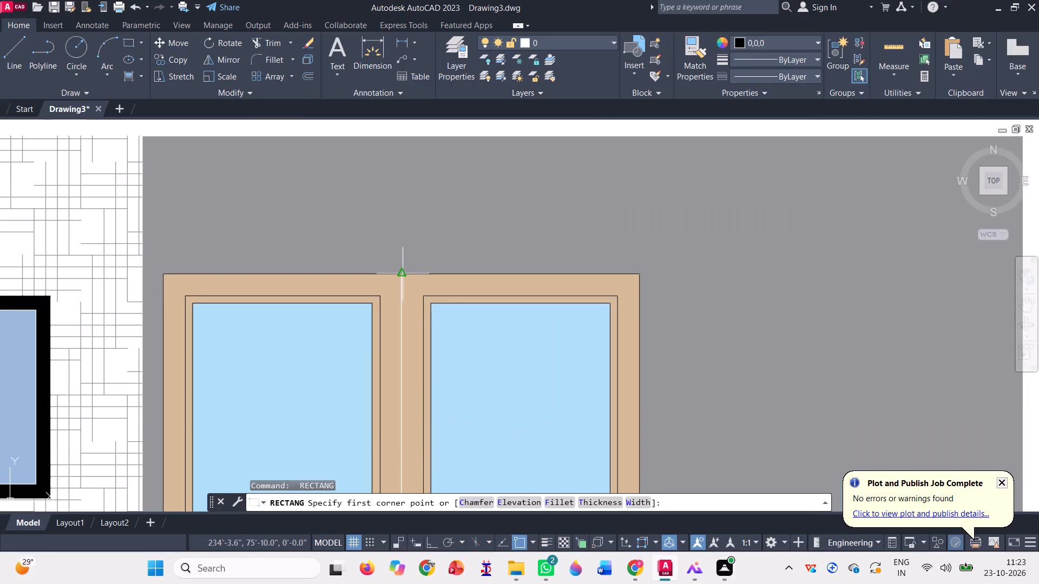
pyautogui.scroll(-5, 421, 216)
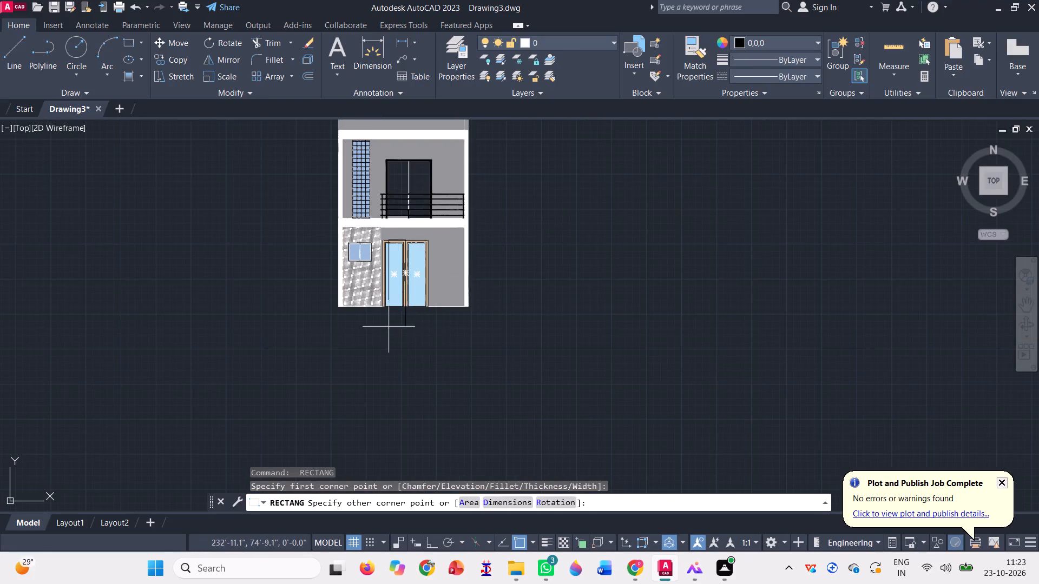
pyautogui.scroll(3, 384, 313)
pyautogui.scroll(3, 460, 277)
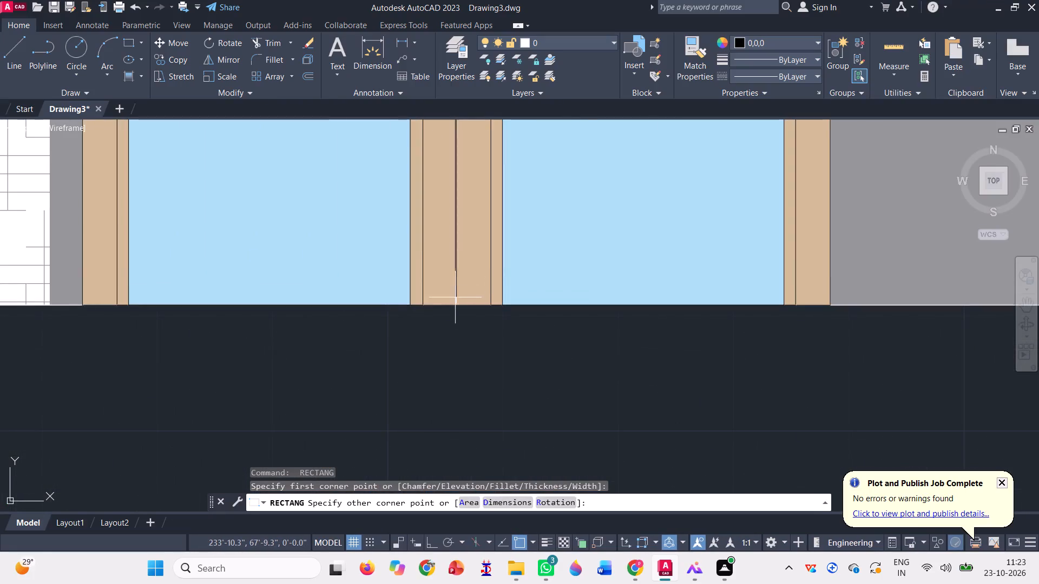
pyautogui.click(457, 304)
pyautogui.scroll(-5, 452, 355)
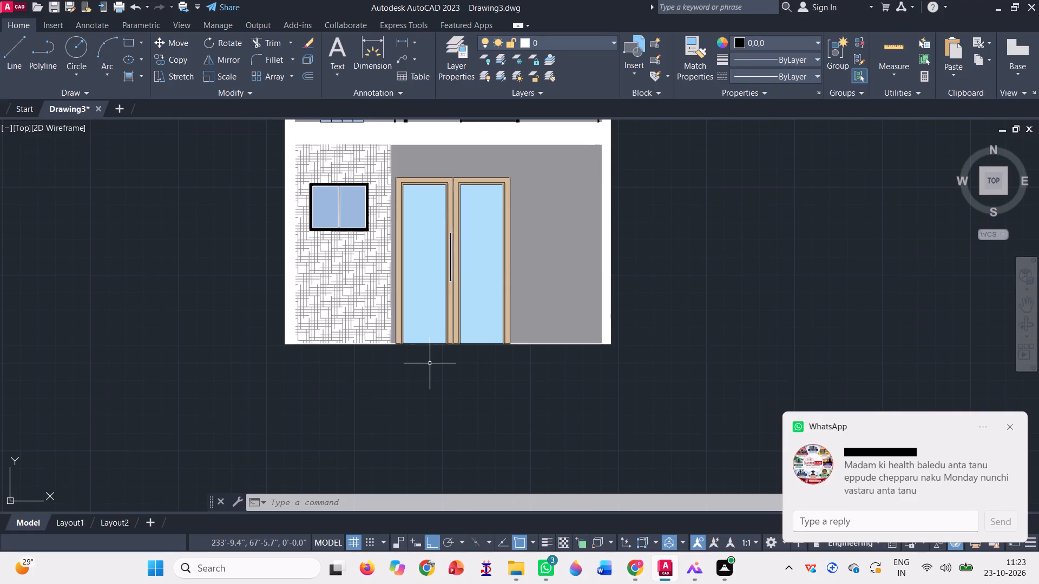
# Start the Line command with the upper part of the building elevation in view.
pyautogui.scroll(-1, 472, 363)
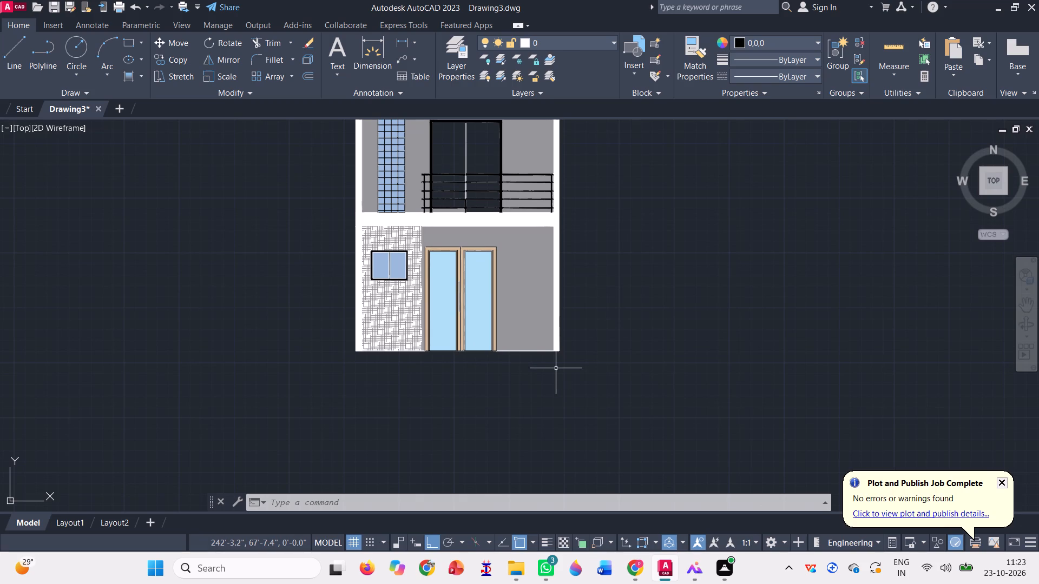
pyautogui.scroll(-2, 536, 391)
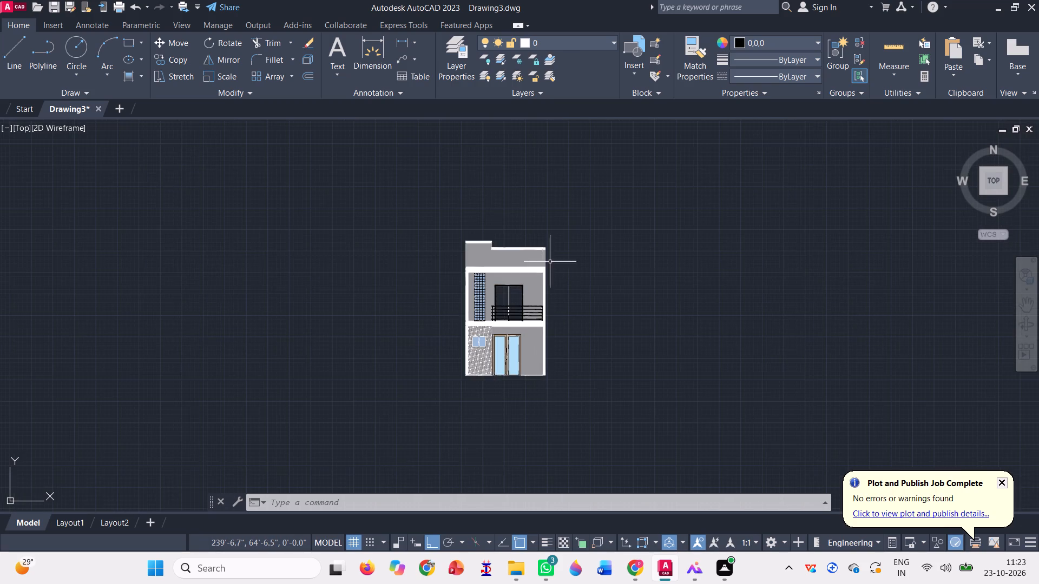
pyautogui.scroll(2, 550, 241)
pyautogui.press('l')
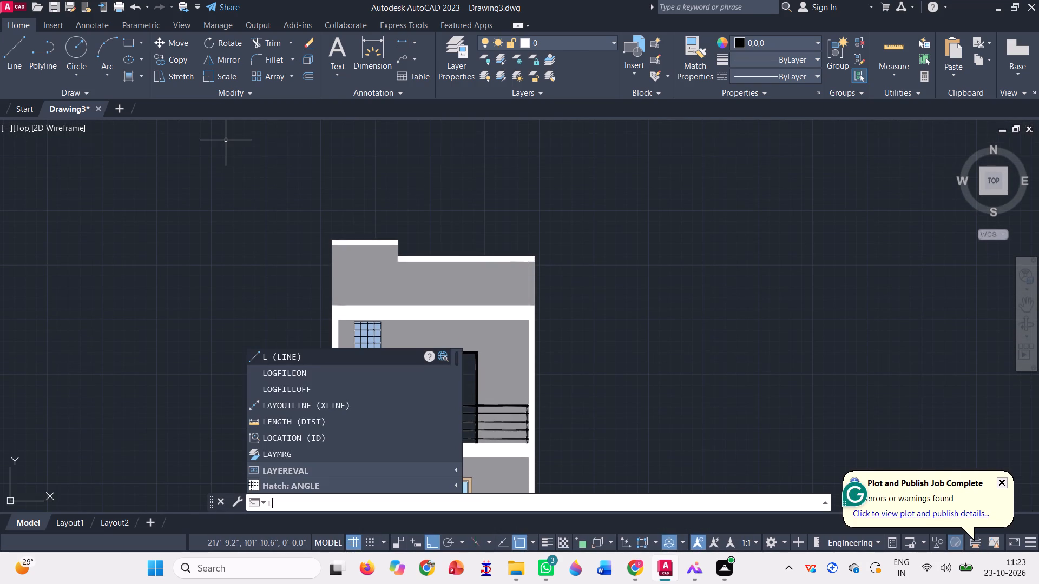
pyautogui.press('Return')
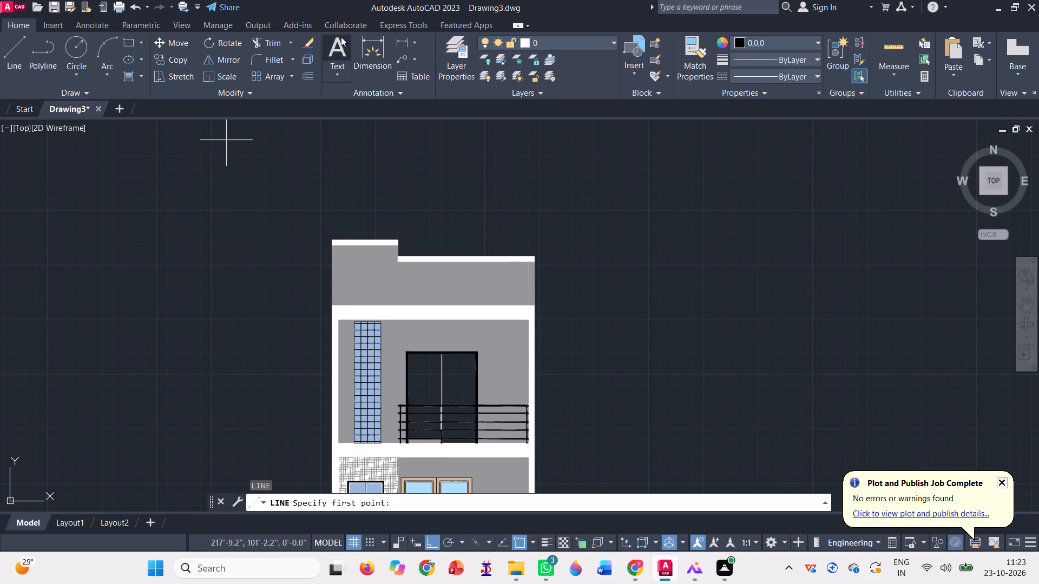
pyautogui.scroll(1, 341, 37)
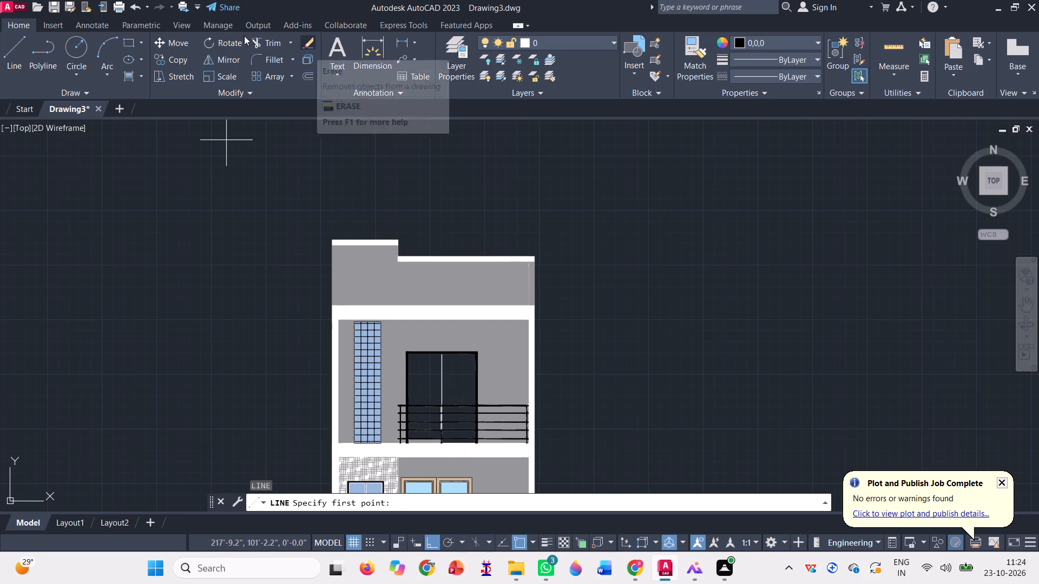
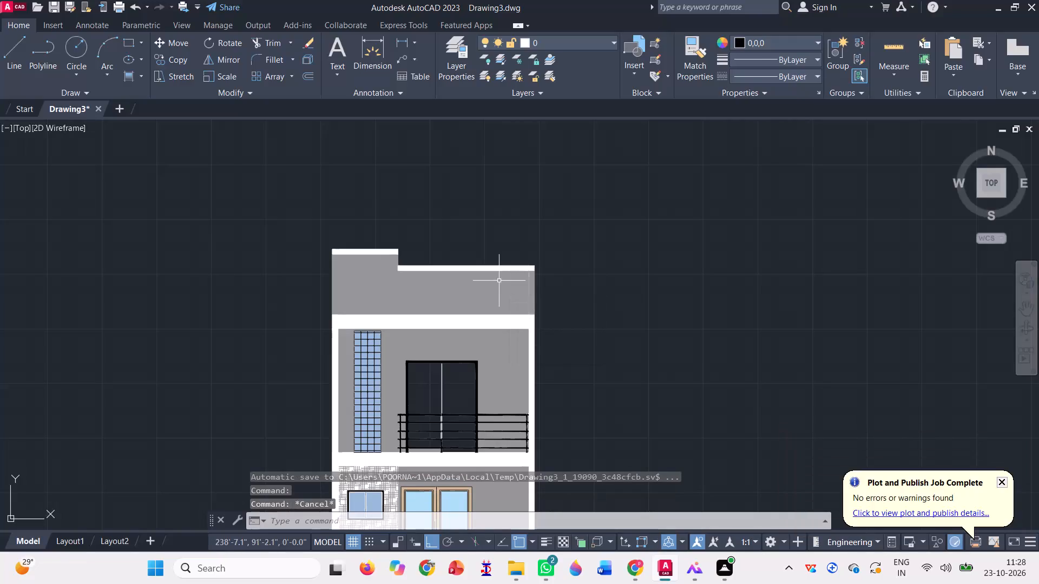
# Outline the white coping strips of both parapet levels with continuous lines, following the step between them and closing at the left end.
pyautogui.press(',')
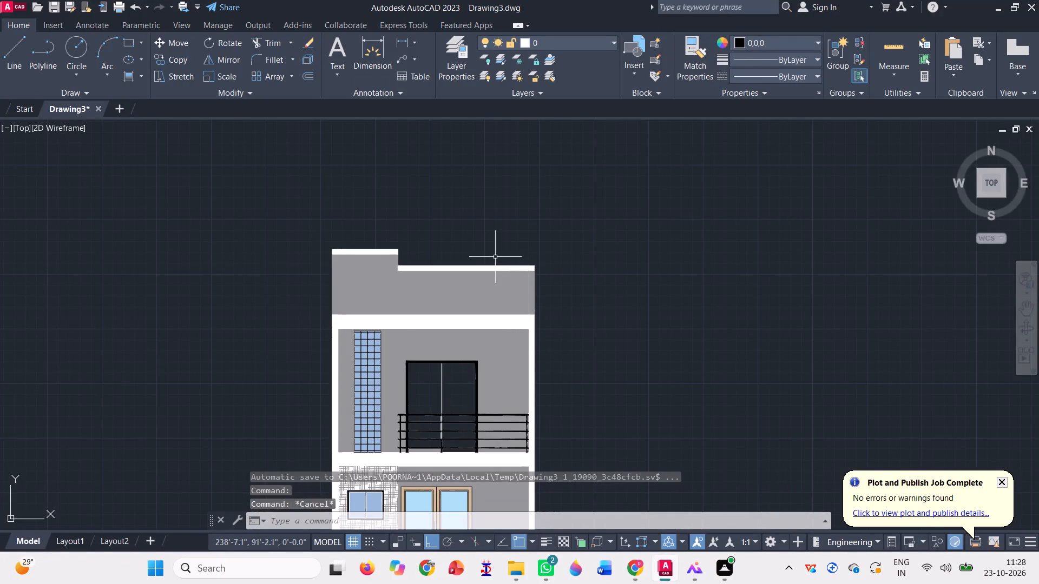
pyautogui.press('BackSpace')
pyautogui.press('l')
pyautogui.press('Return')
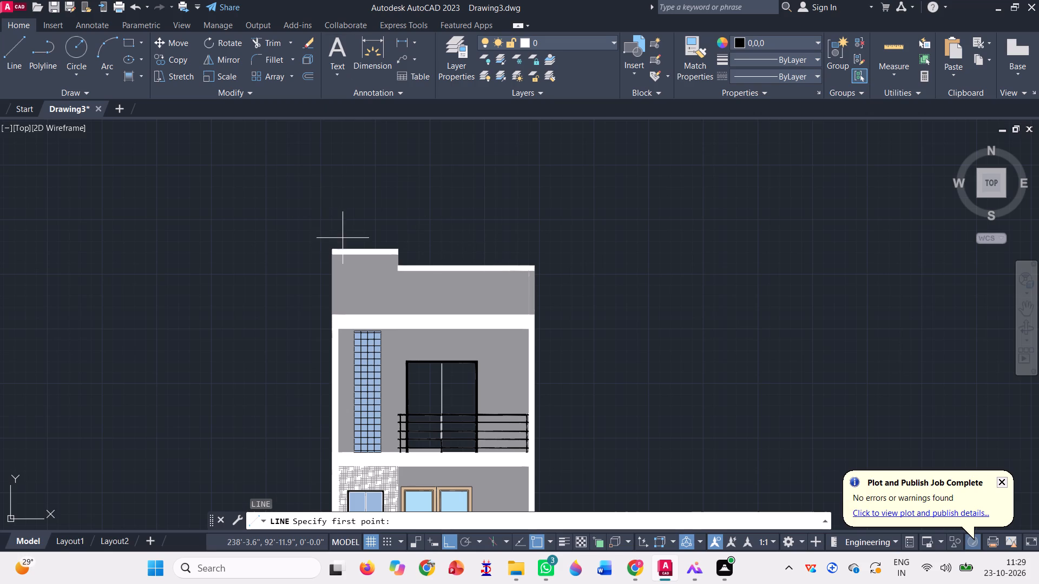
pyautogui.scroll(2, 343, 238)
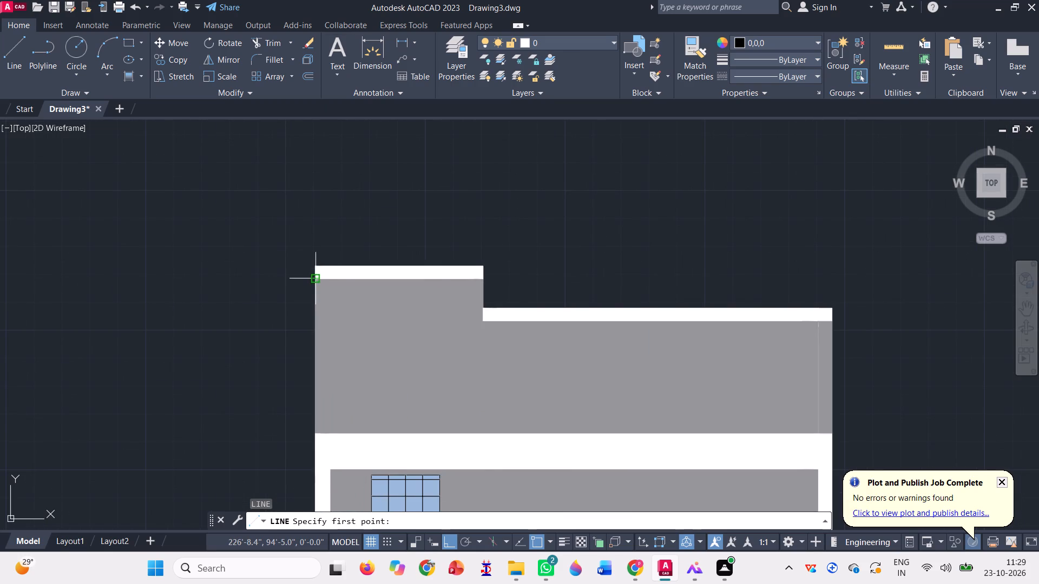
pyautogui.click(314, 280)
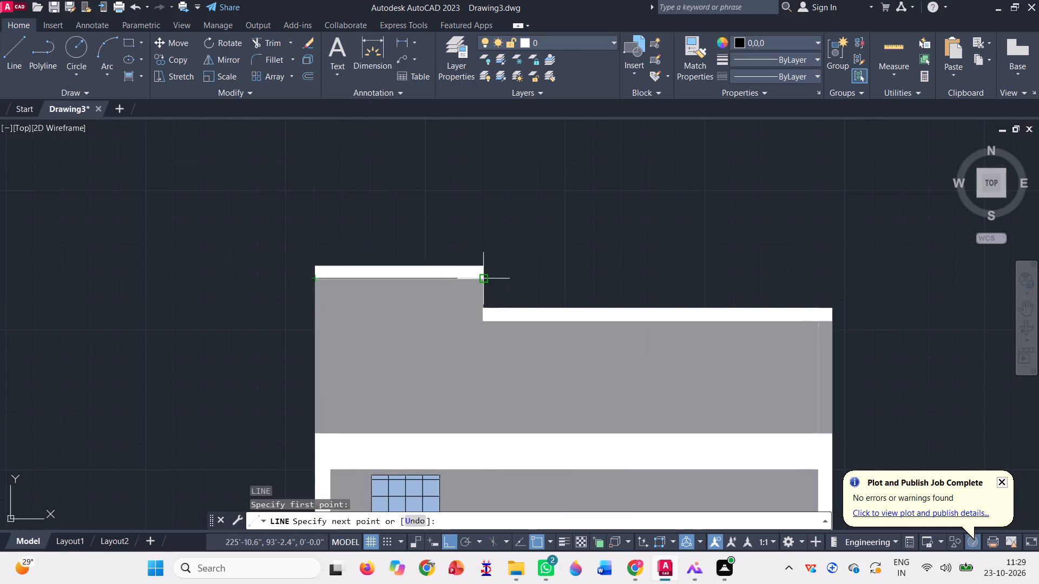
pyautogui.click(484, 279)
pyautogui.click(482, 319)
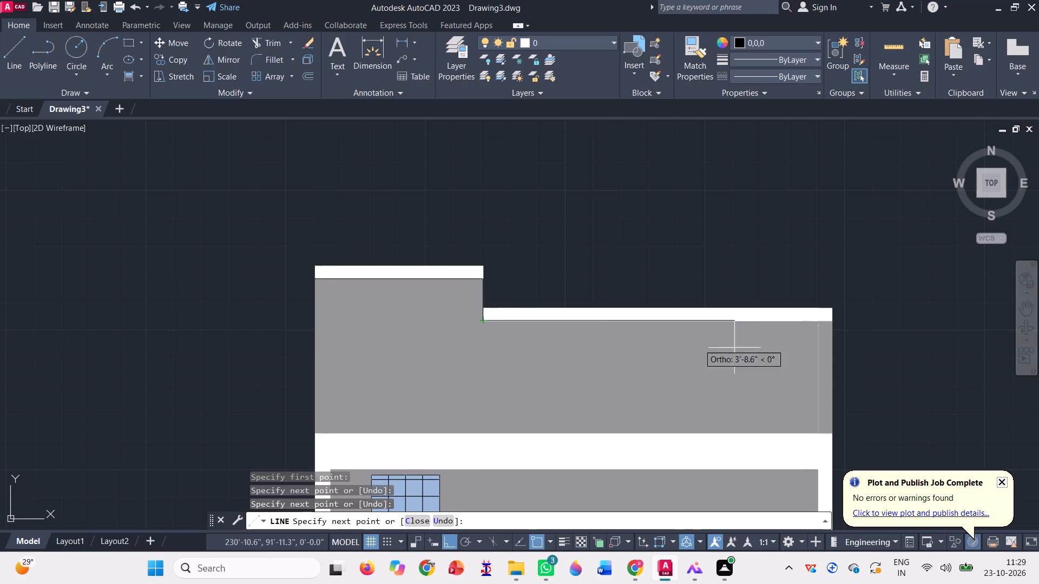
pyautogui.click(831, 322)
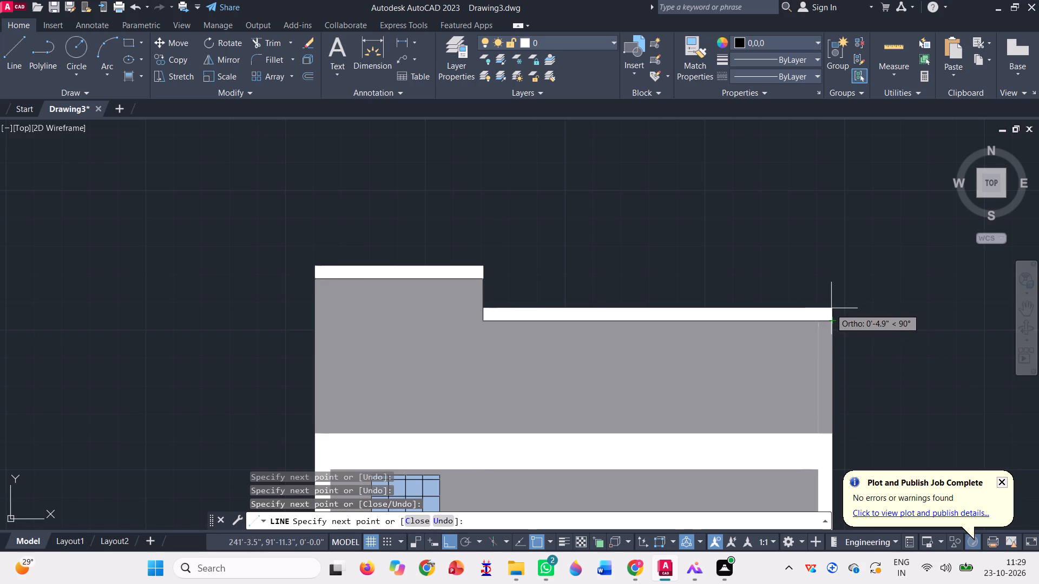
pyautogui.click(831, 308)
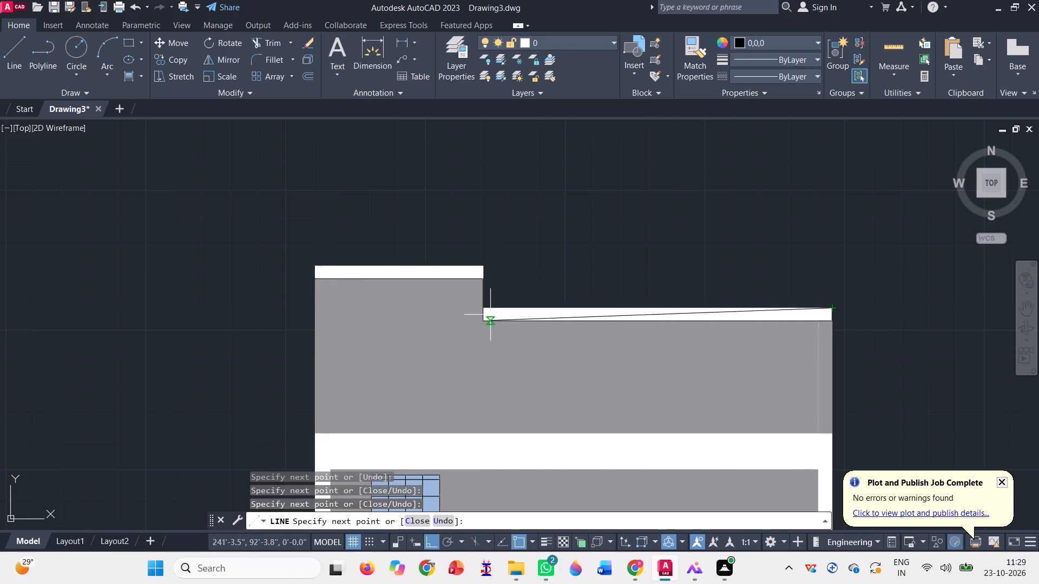
pyautogui.click(485, 308)
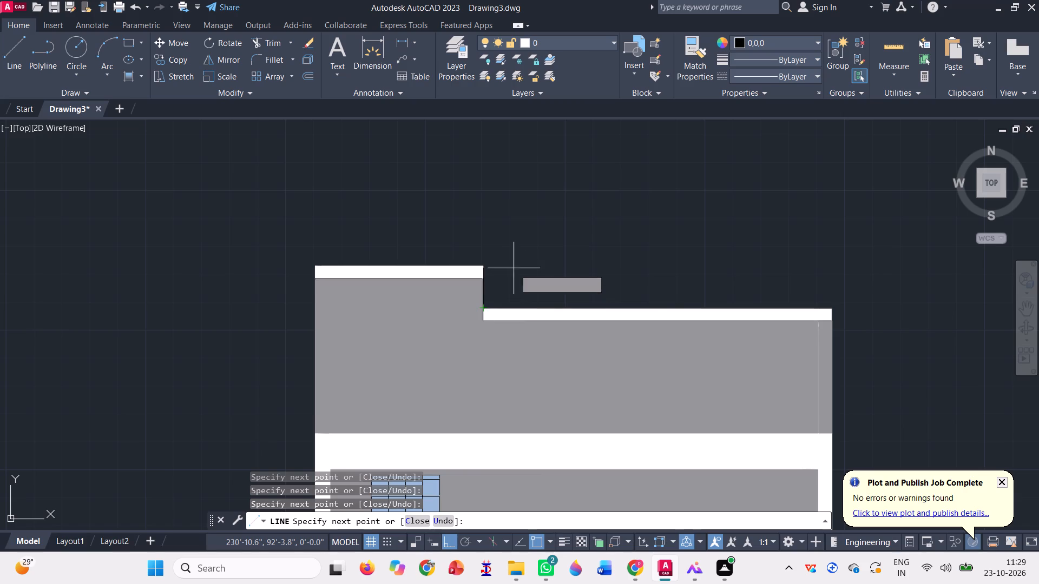
pyautogui.click(484, 266)
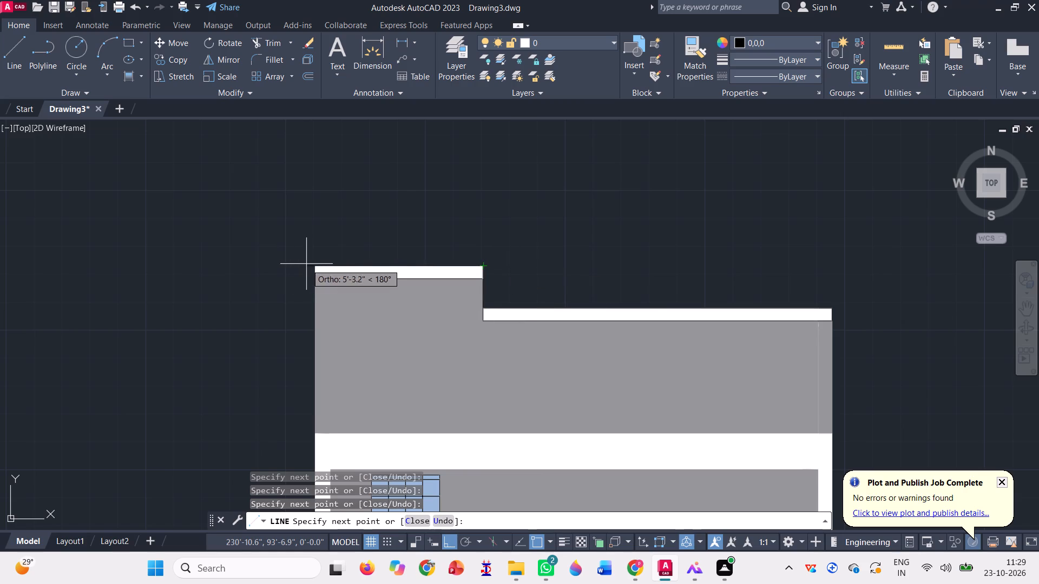
pyautogui.click(313, 266)
pyautogui.click(315, 279)
# Continue the line down the parapet wall's left edge and across its base to the facade's right edge.
pyautogui.scroll(-2, 308, 227)
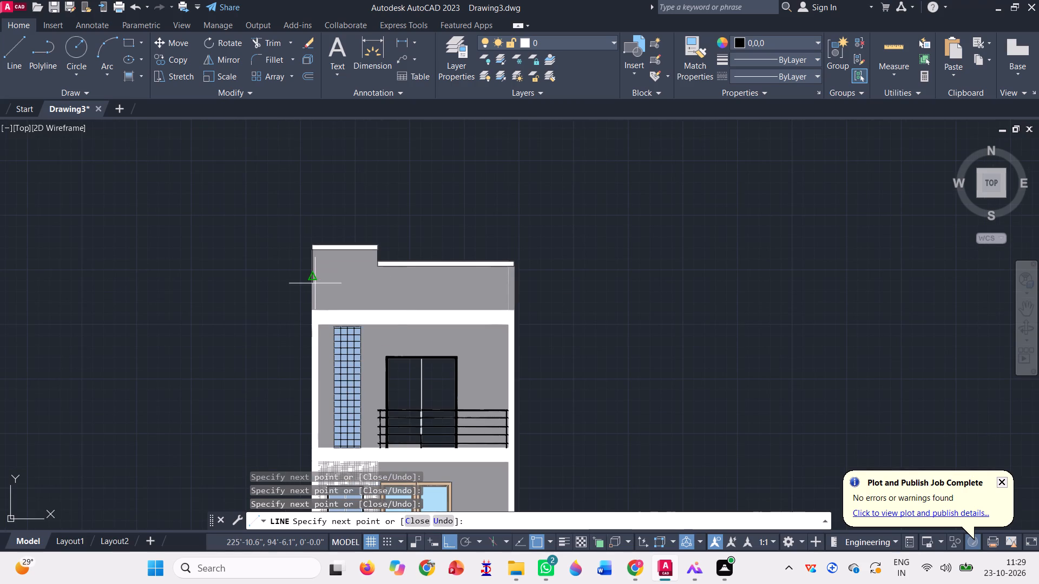
pyautogui.scroll(2, 313, 308)
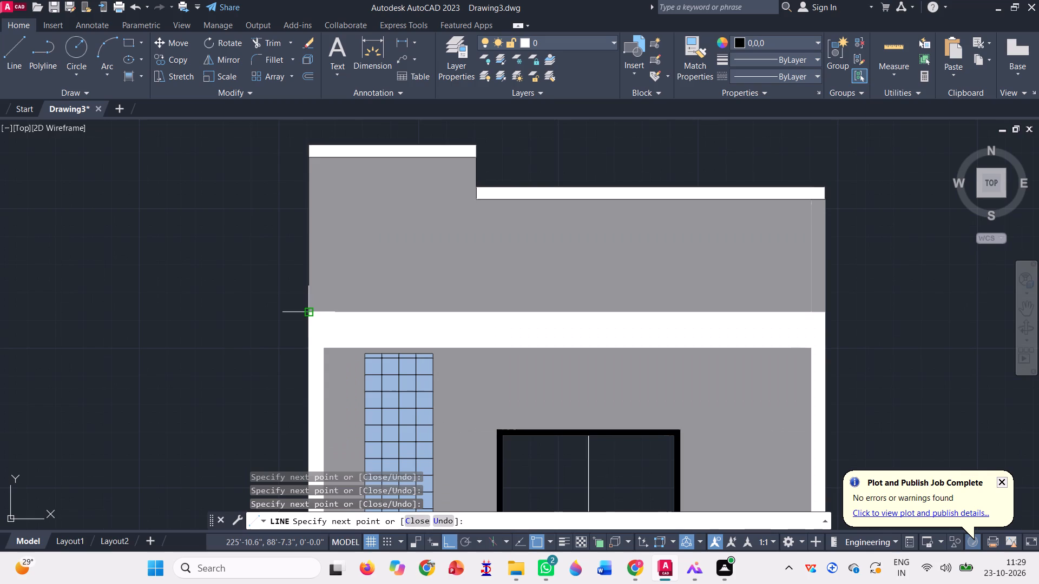
pyautogui.click(306, 312)
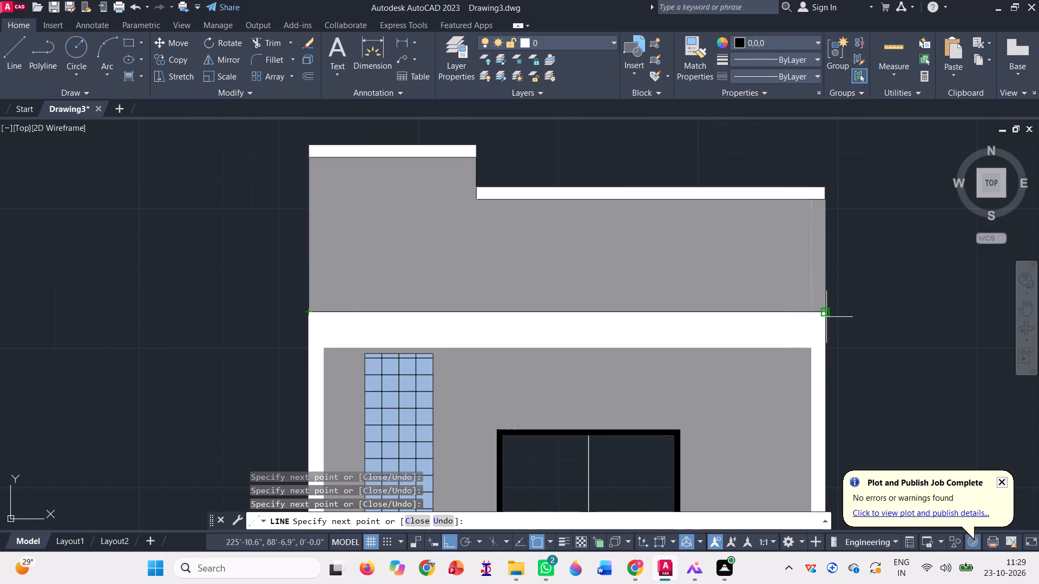
pyautogui.click(824, 315)
pyautogui.scroll(-2, 564, 234)
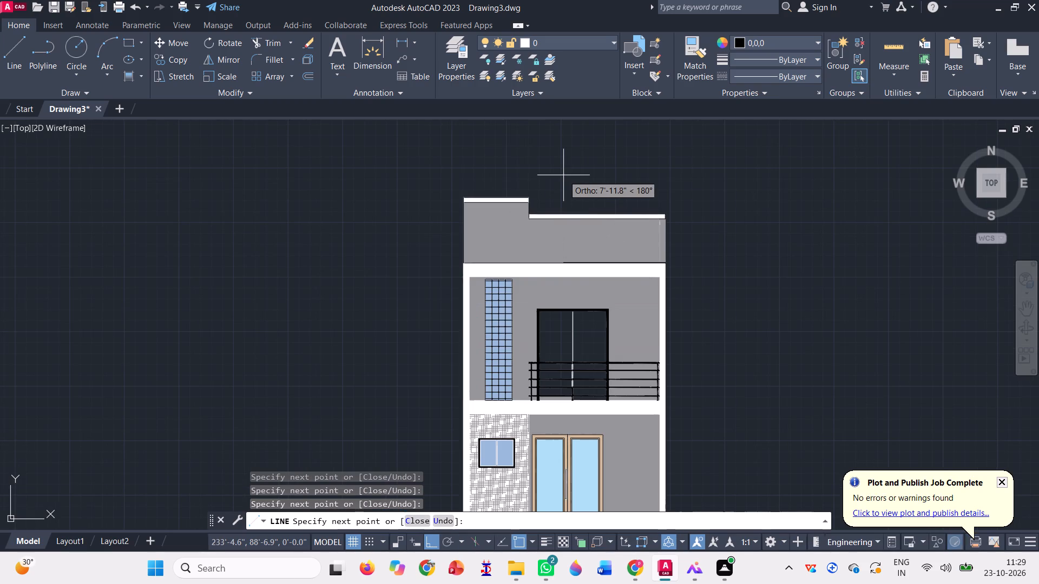
pyautogui.press('space')
# Draw a vertical line from the parapet base down to ground level along the inner edge of the right white pillar.
pyautogui.press('l')
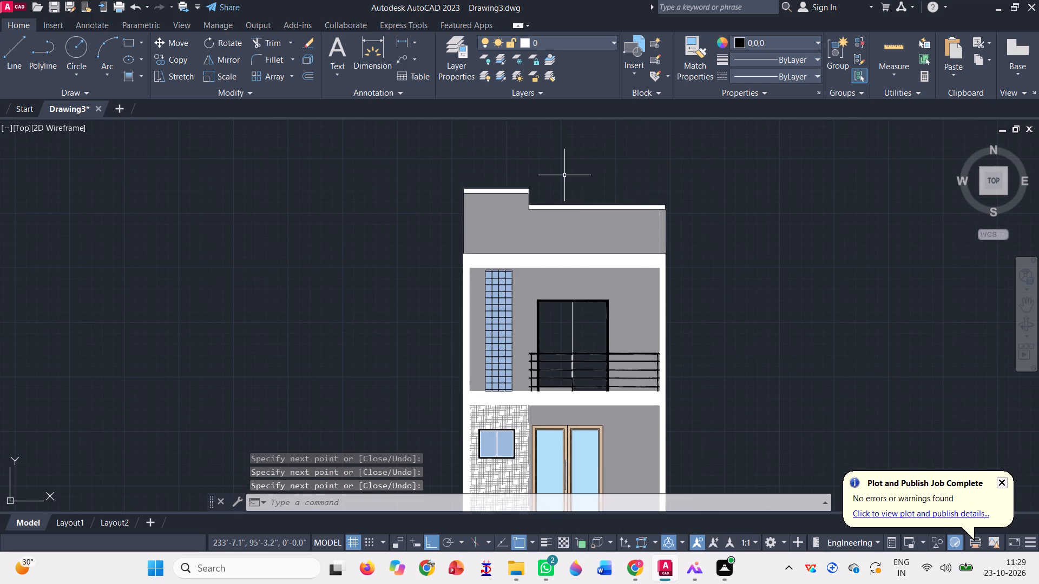
pyautogui.press('Return')
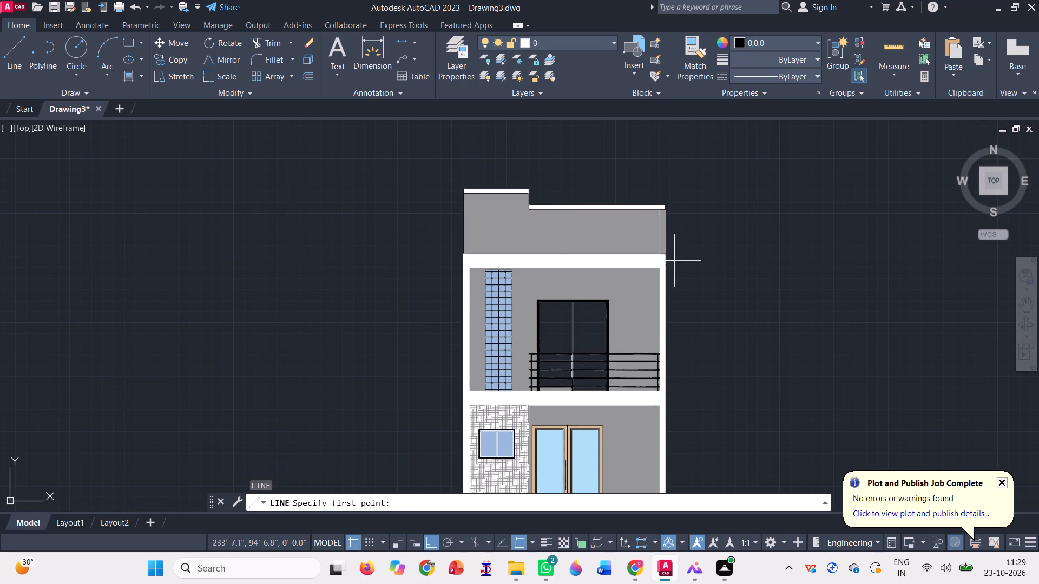
pyautogui.scroll(2, 682, 253)
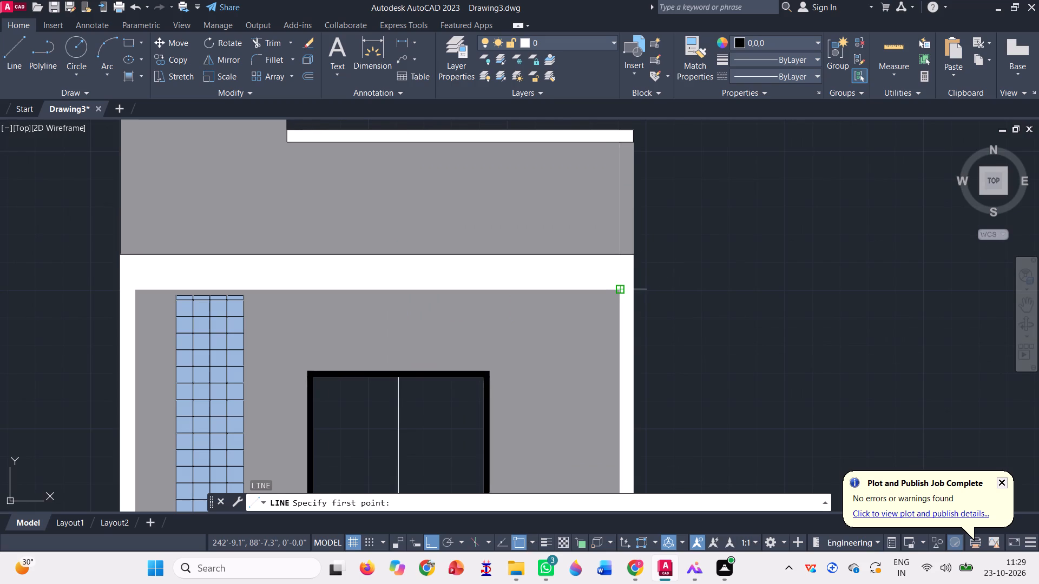
pyautogui.click(623, 255)
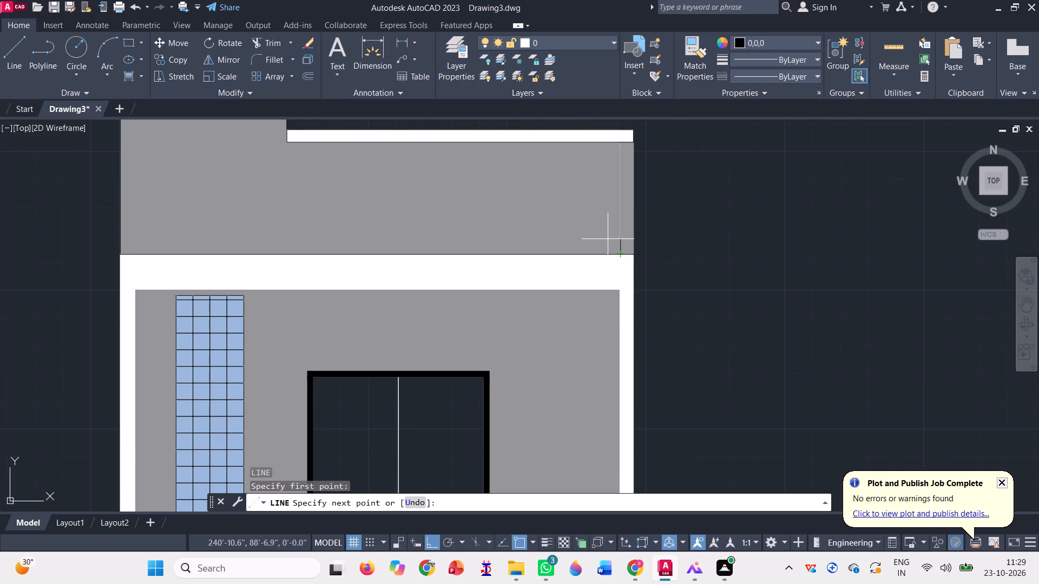
pyautogui.scroll(-2, 608, 239)
pyautogui.scroll(-2, 605, 293)
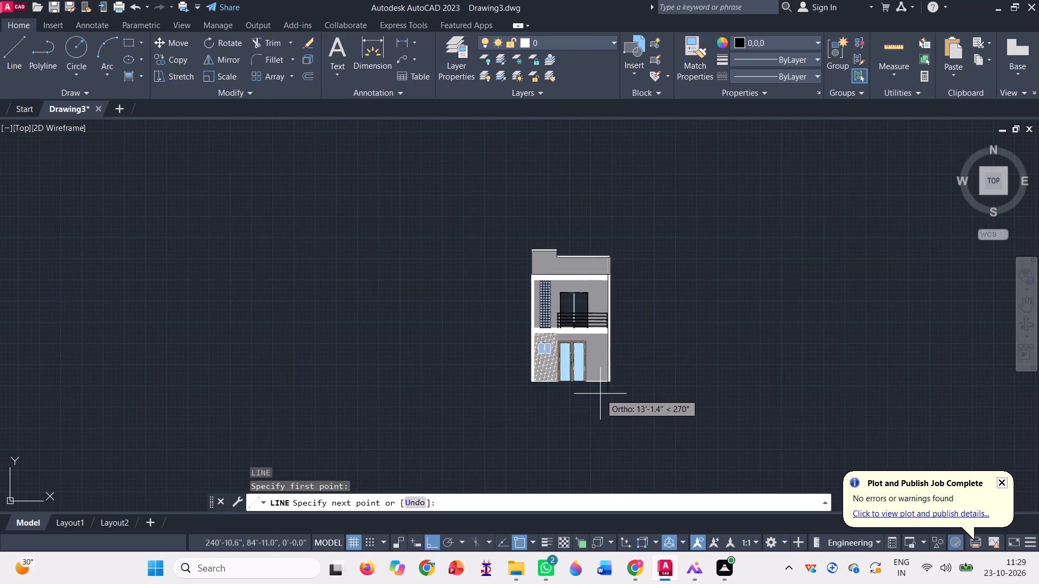
pyautogui.scroll(5, 603, 387)
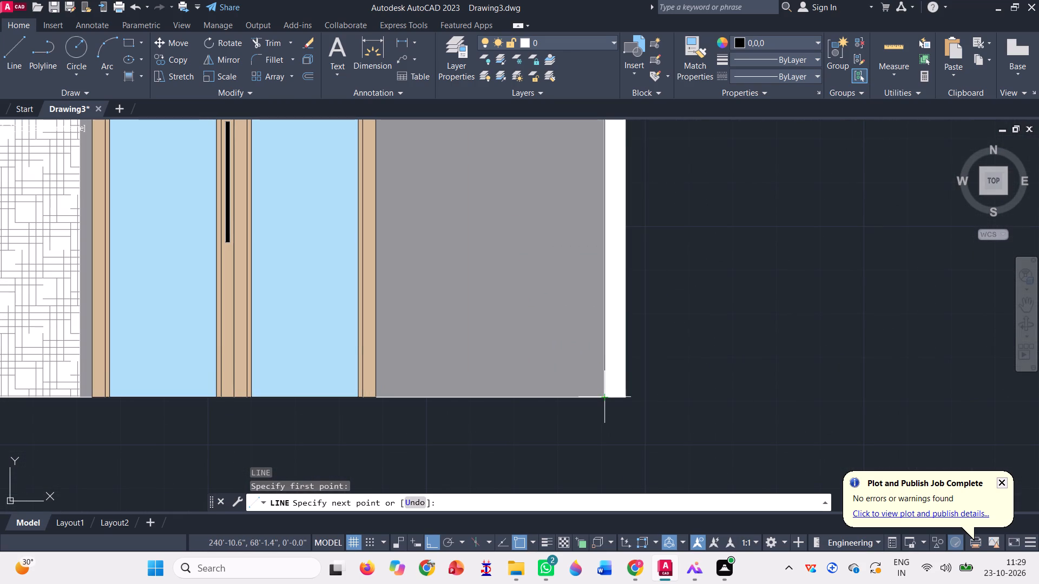
pyautogui.click(606, 398)
pyautogui.press('space')
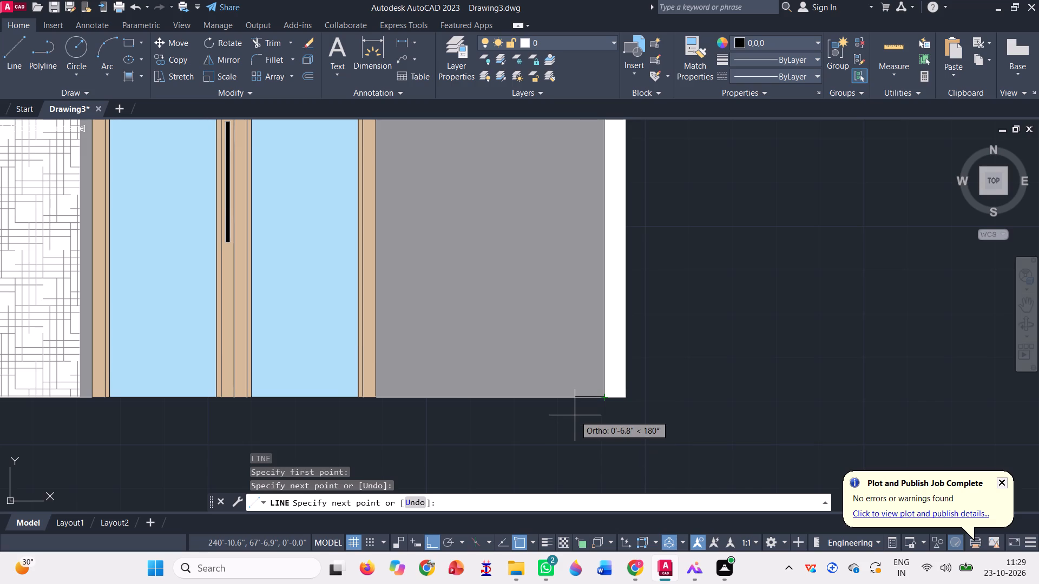
# Draw connected lines along the top, left and bottom edges of the upper-floor grey wall, ending at the right pillar's inner edge.
pyautogui.scroll(-3, 597, 434)
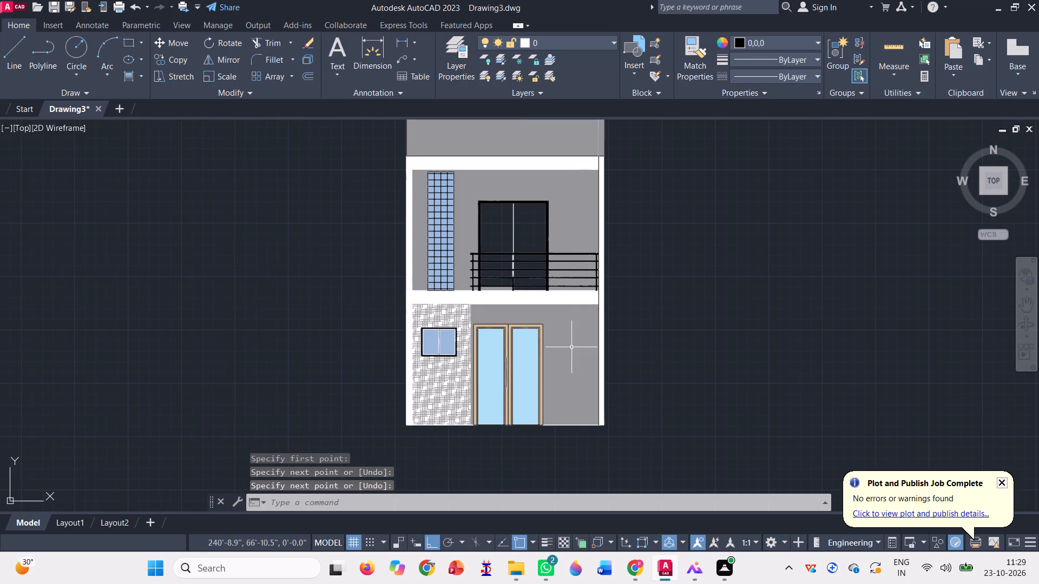
pyautogui.press('l')
pyautogui.press('Return')
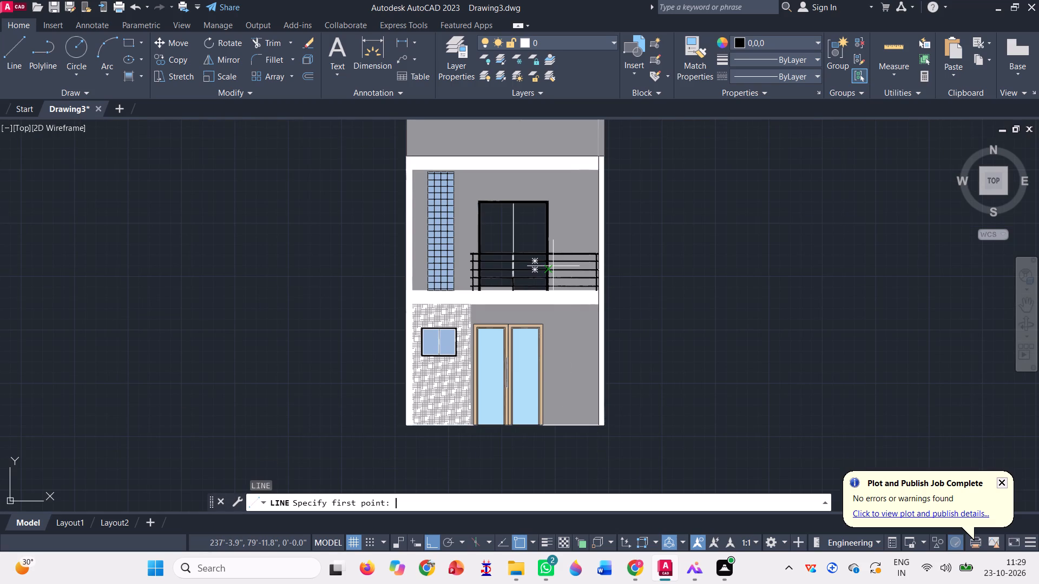
pyautogui.scroll(2, 634, 111)
pyautogui.scroll(2, 609, 155)
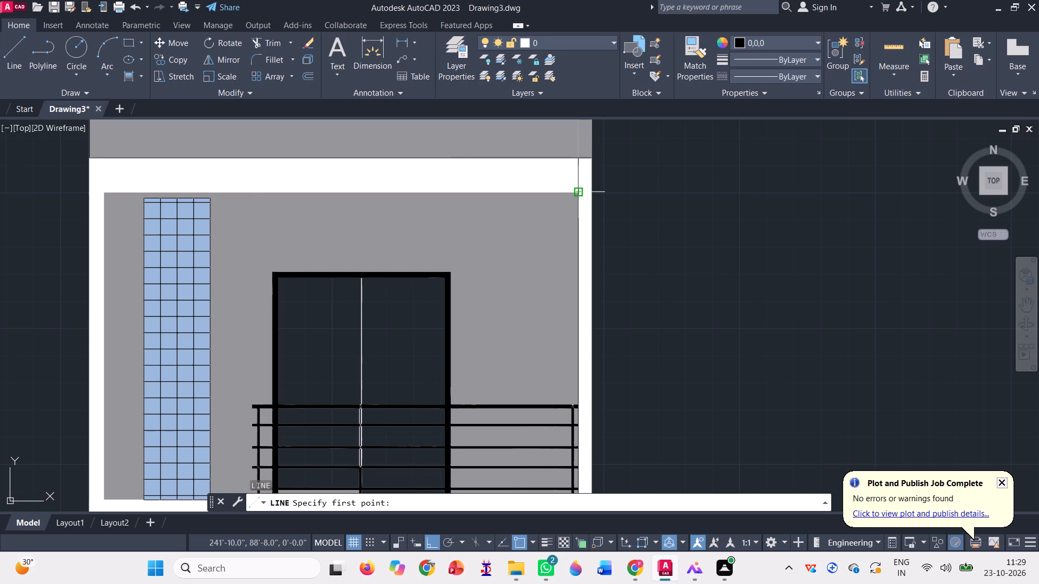
pyautogui.click(581, 195)
pyautogui.scroll(-1, 666, 223)
pyautogui.scroll(2, 323, 207)
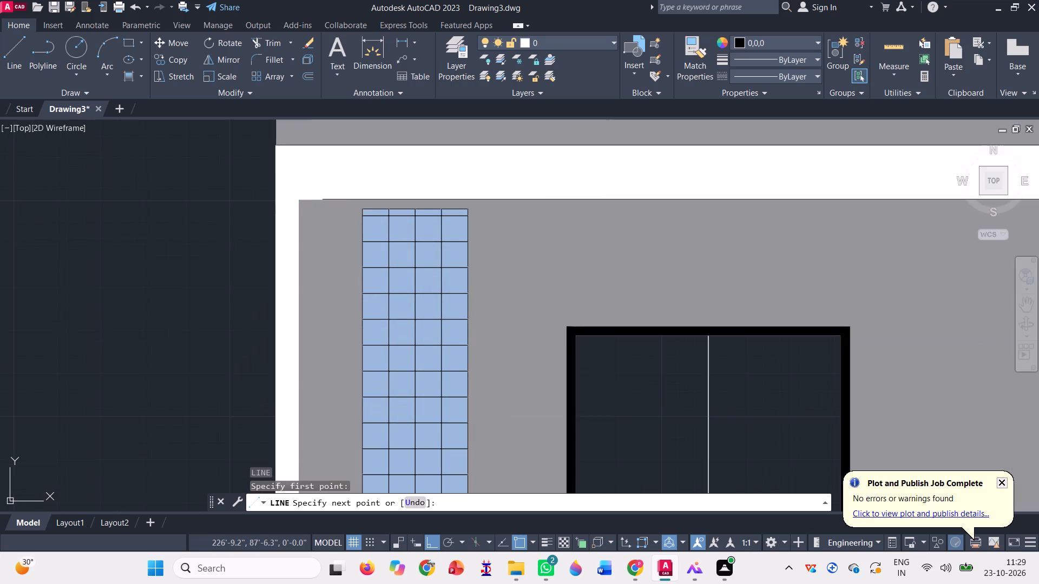
pyautogui.click(301, 198)
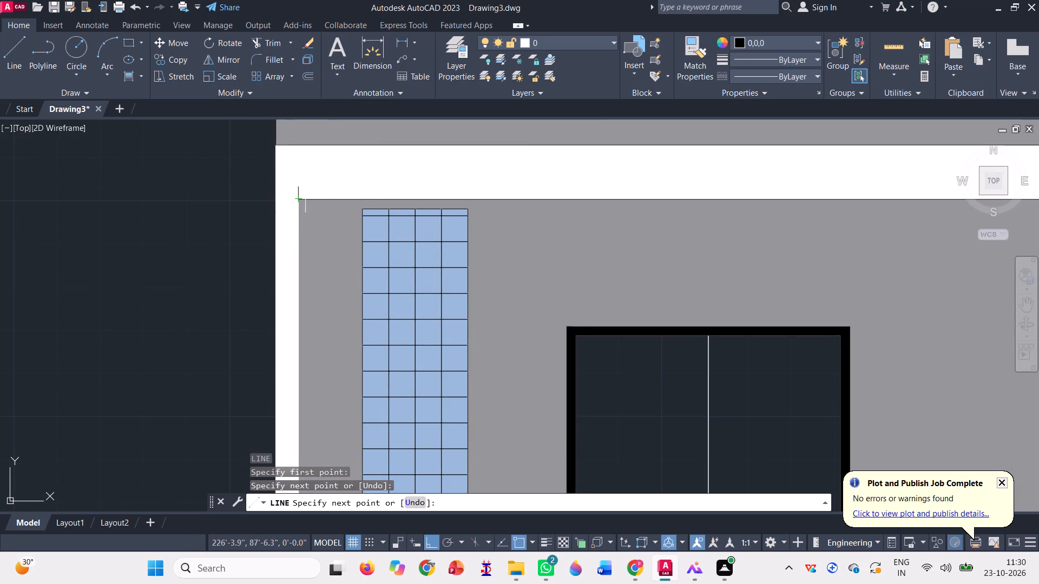
pyautogui.scroll(-2, 298, 165)
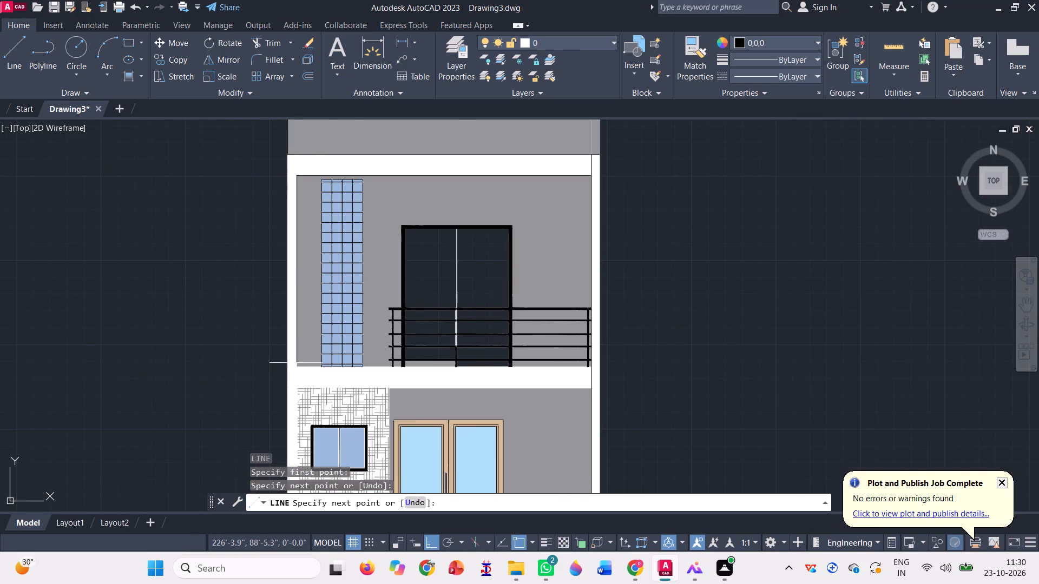
pyautogui.scroll(2, 297, 368)
pyautogui.click(294, 368)
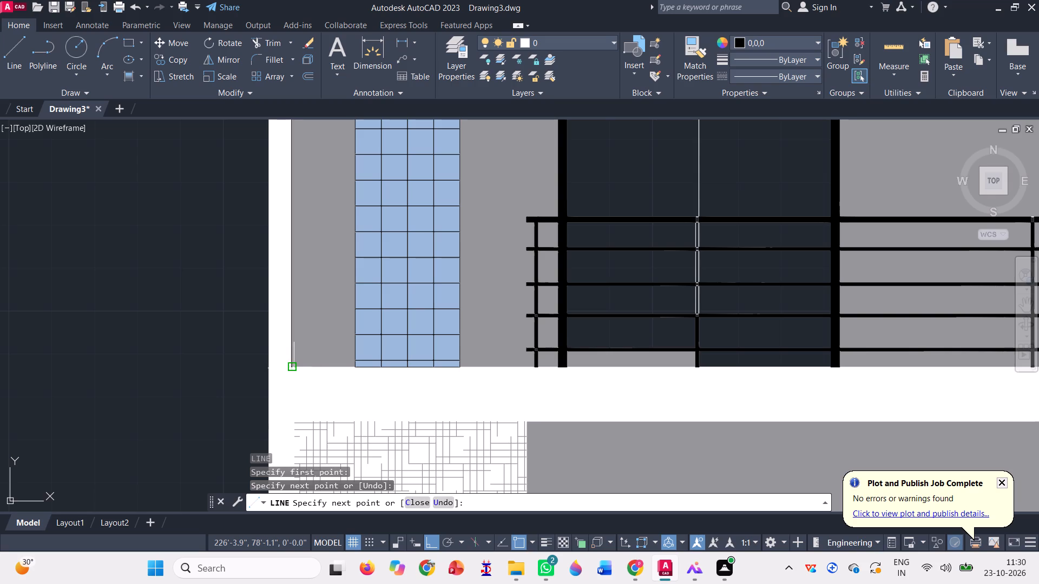
pyautogui.scroll(-2, 231, 379)
pyautogui.scroll(1, 534, 377)
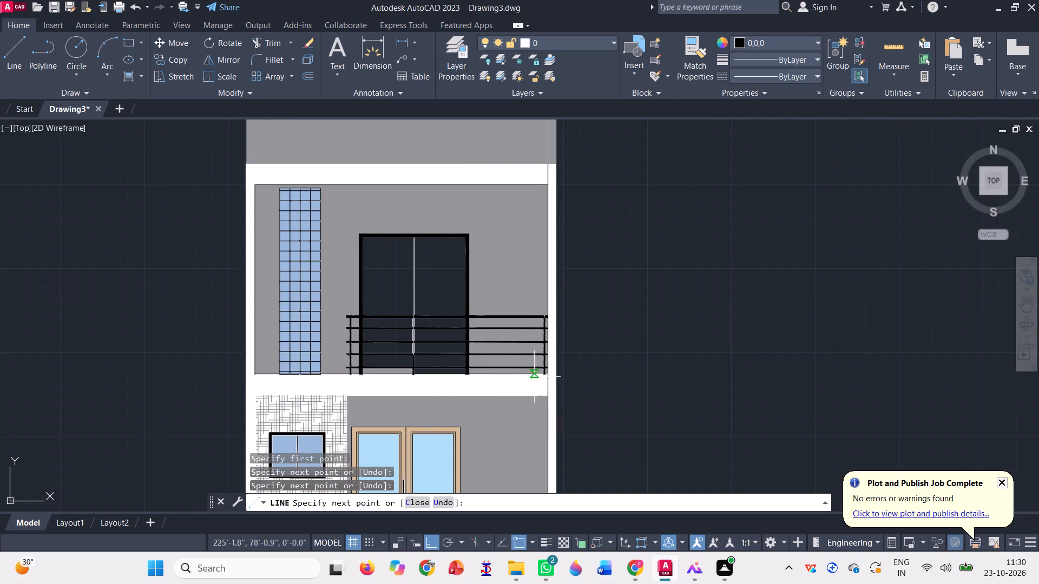
pyautogui.scroll(2, 534, 377)
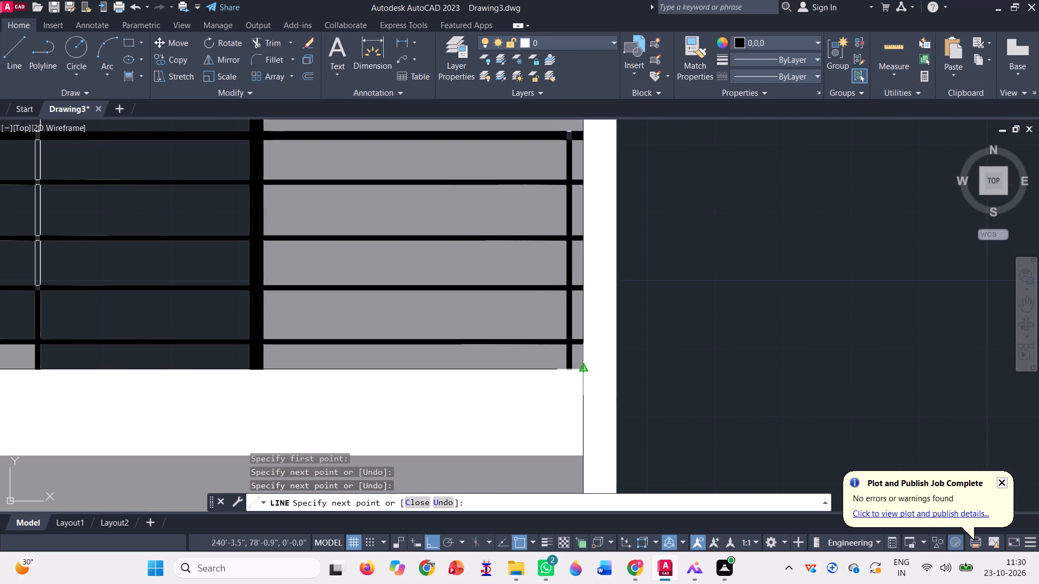
pyautogui.click(584, 374)
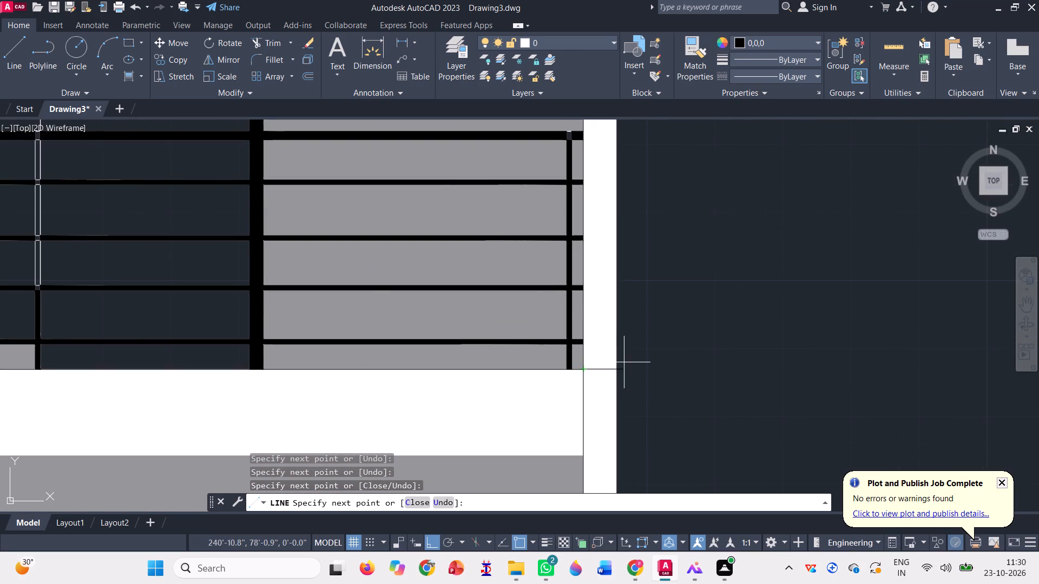
pyautogui.scroll(-2, 629, 340)
pyautogui.scroll(-1, 551, 296)
pyautogui.press('space')
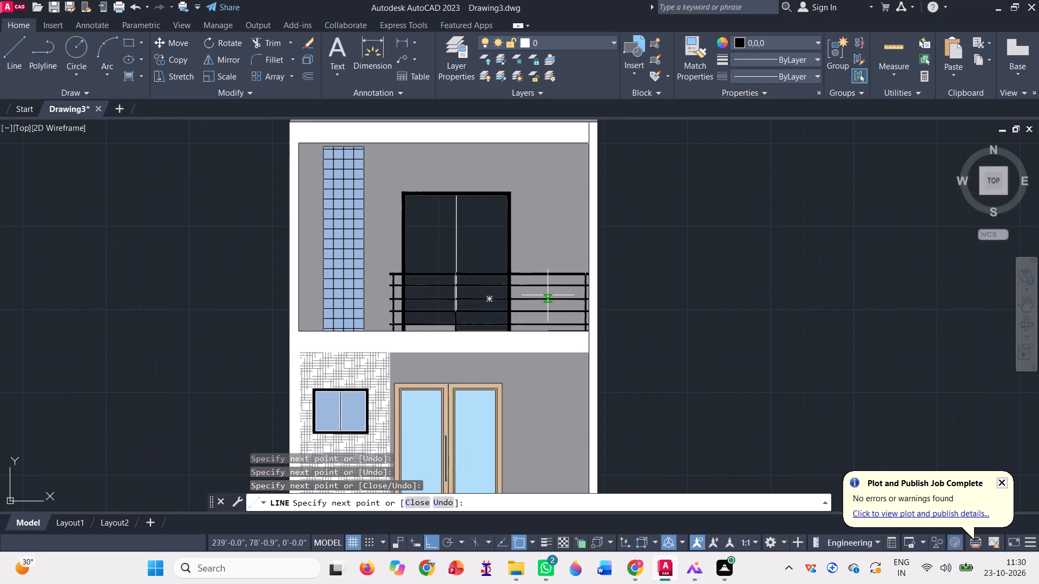
# Draw a rectangle around the textured cladding panel on the ground floor, from its upper-left corner to its lower-right corner.
pyautogui.scroll(-2, 484, 243)
pyautogui.scroll(2, 476, 294)
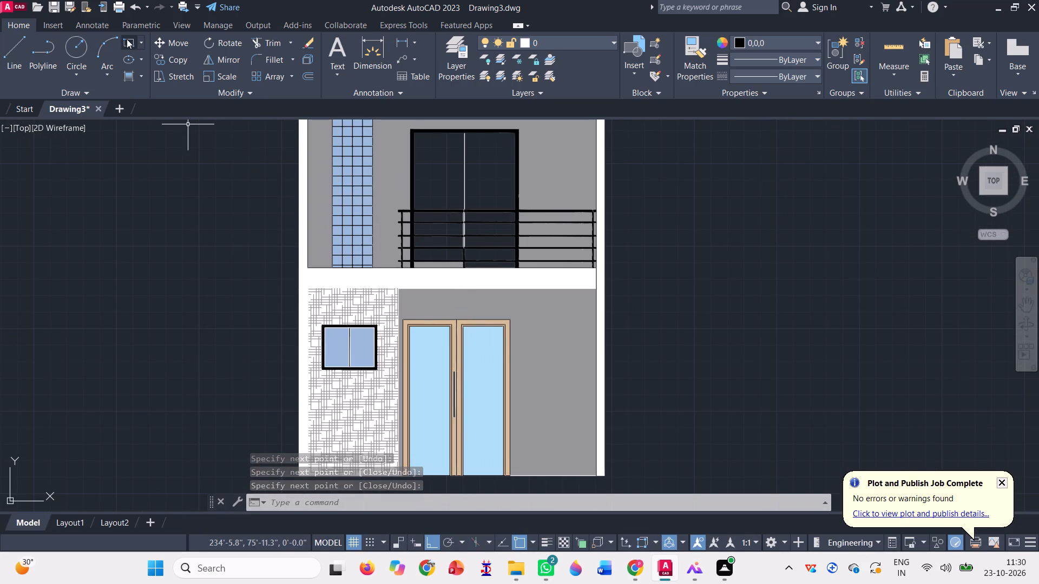
pyautogui.click(127, 39)
pyautogui.click(307, 285)
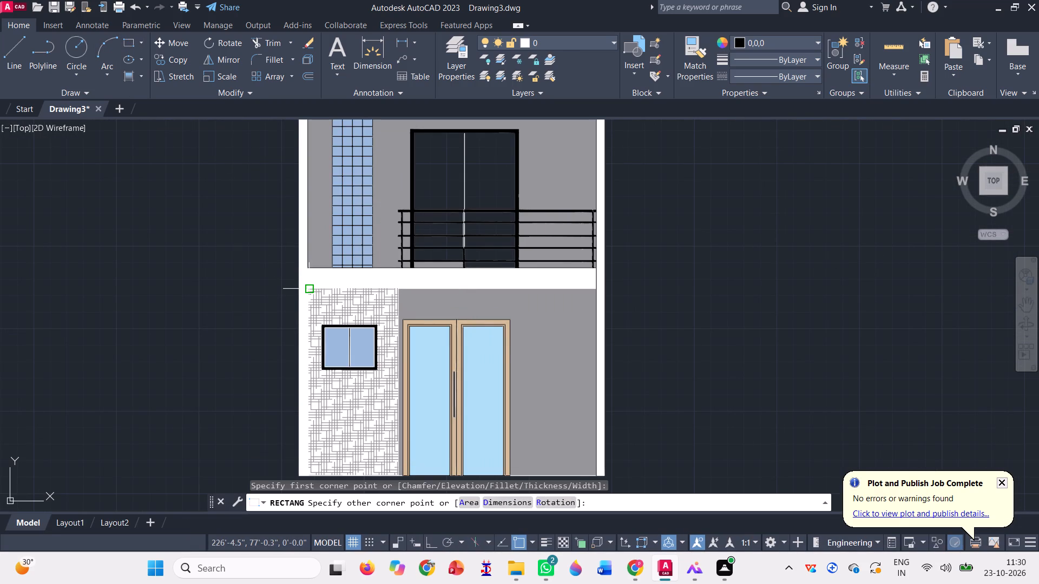
pyautogui.scroll(2, 394, 475)
pyautogui.click(401, 474)
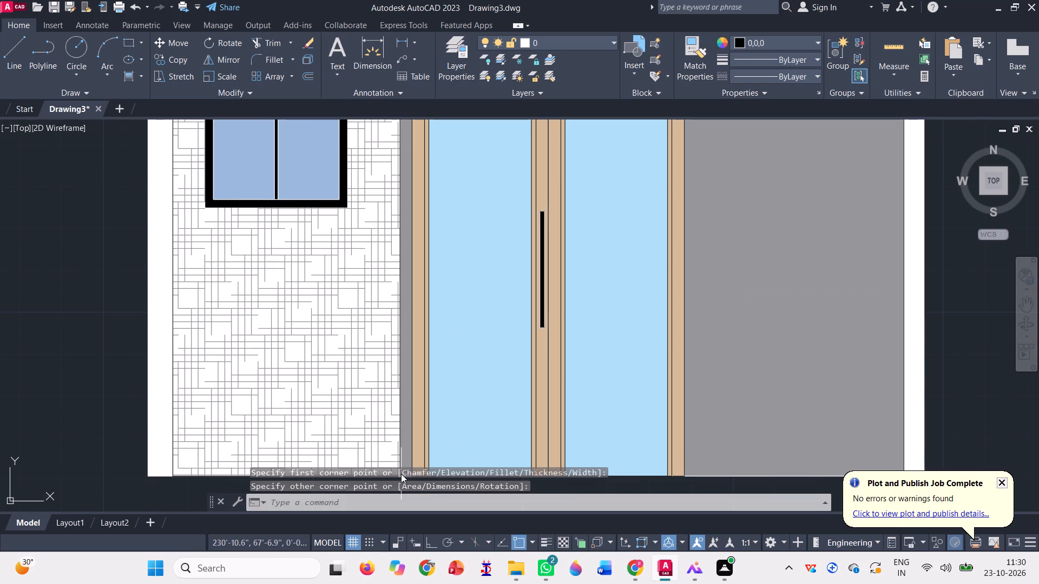
pyautogui.scroll(-3, 395, 456)
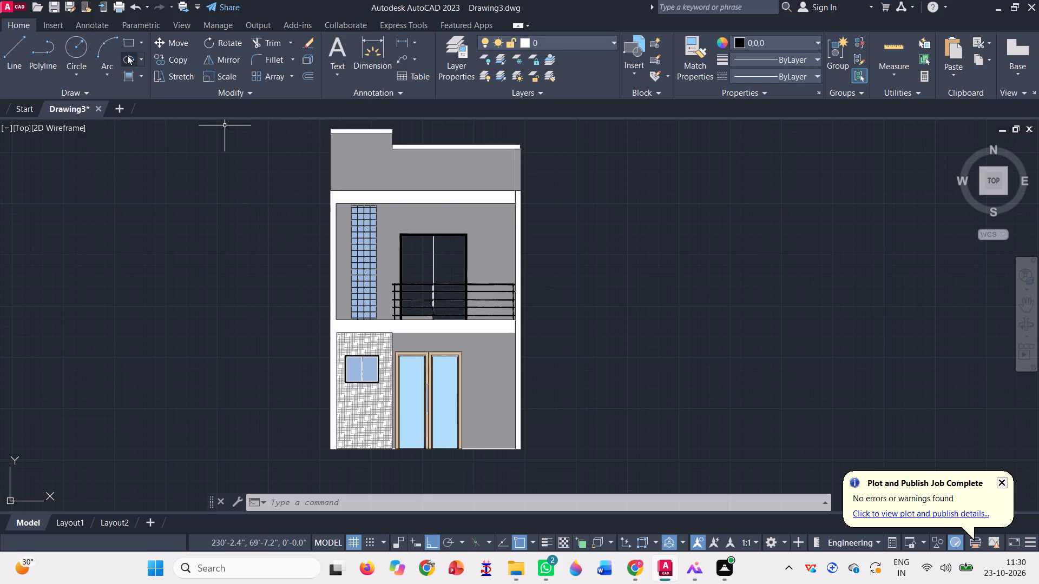
# Apply a gradient fill with both colours set to 213,227,240 to the two glass panes above the railing in the upper-floor balcony door.
pyautogui.click(127, 71)
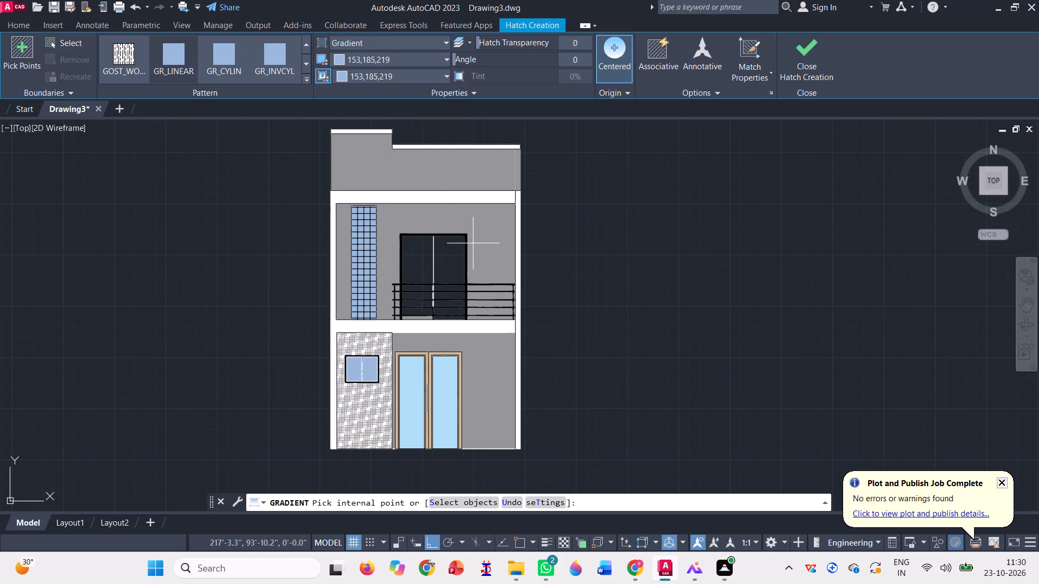
pyautogui.click(429, 61)
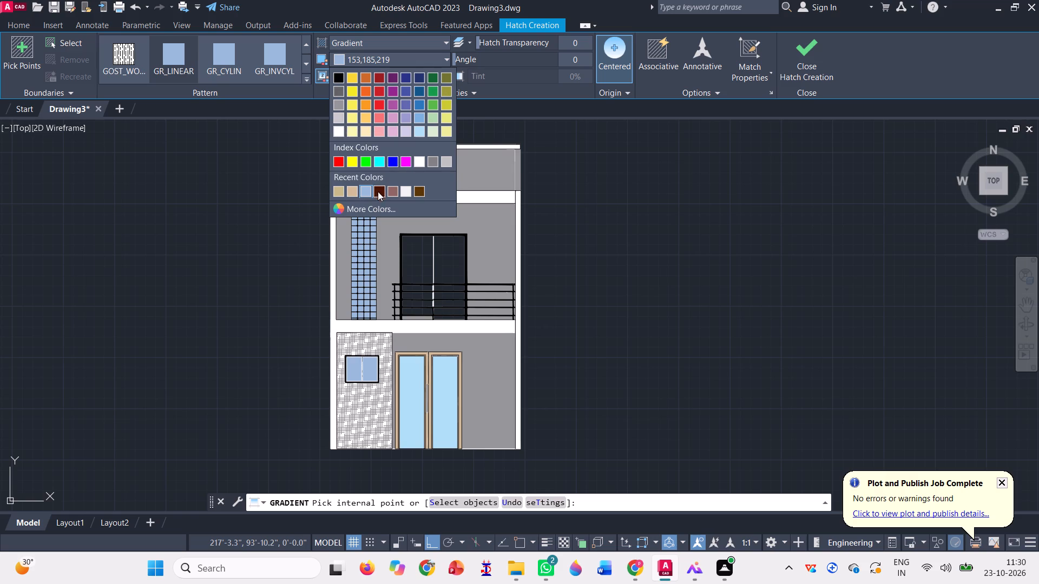
pyautogui.click(371, 209)
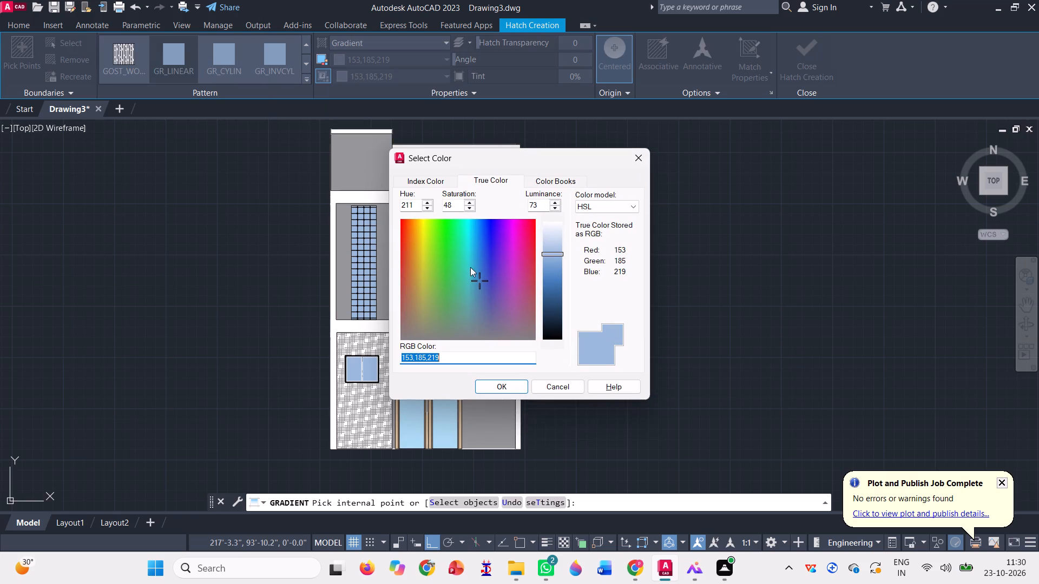
pyautogui.click(559, 234)
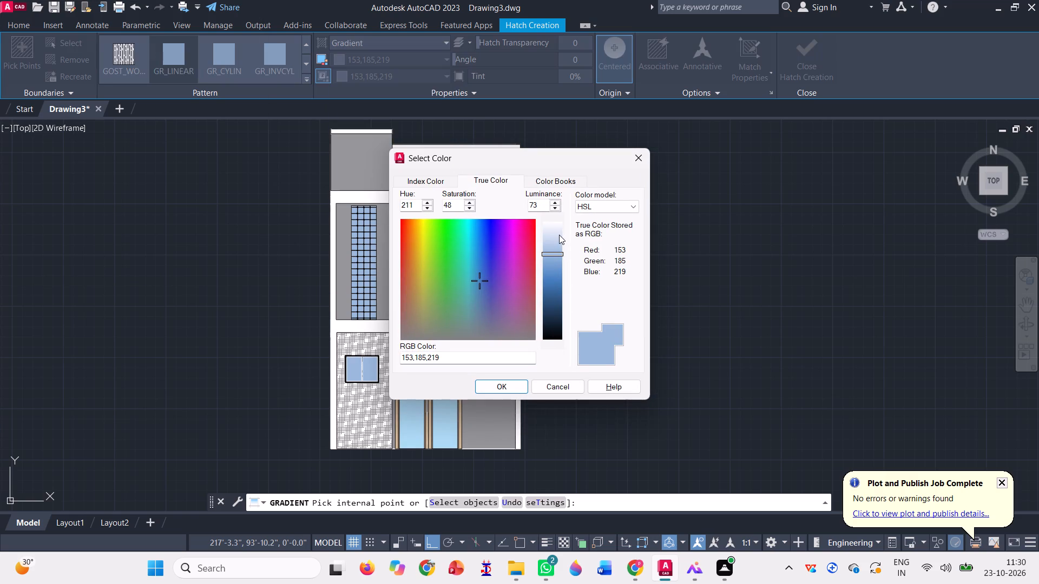
pyautogui.click(556, 234)
pyautogui.click(548, 235)
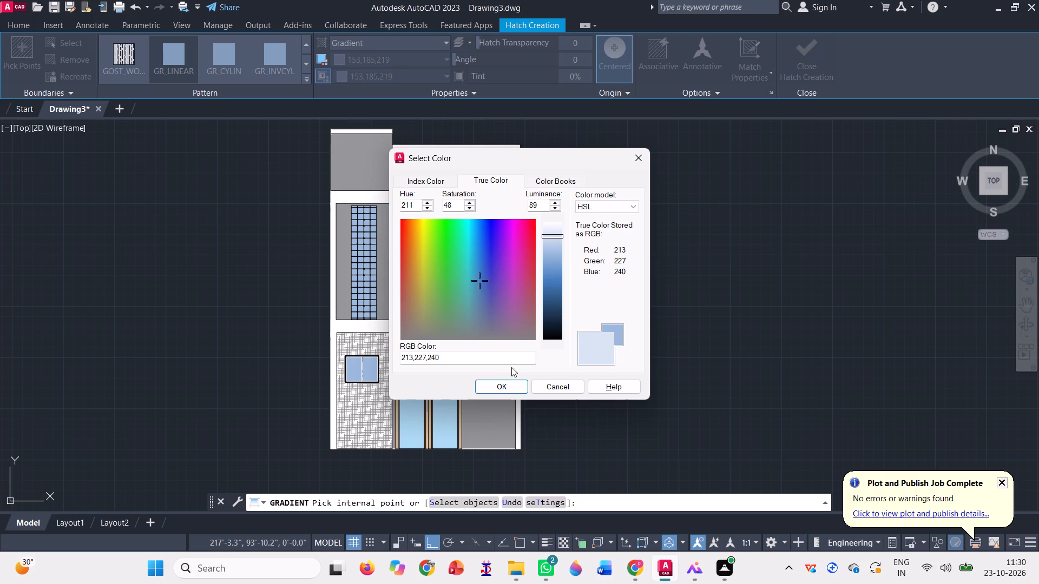
pyautogui.click(490, 388)
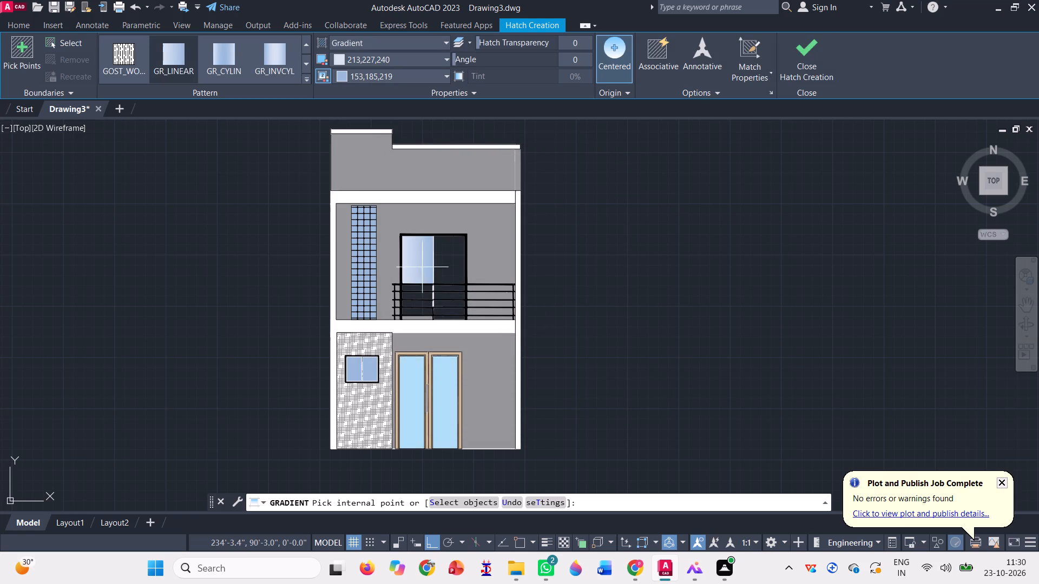
pyautogui.click(421, 266)
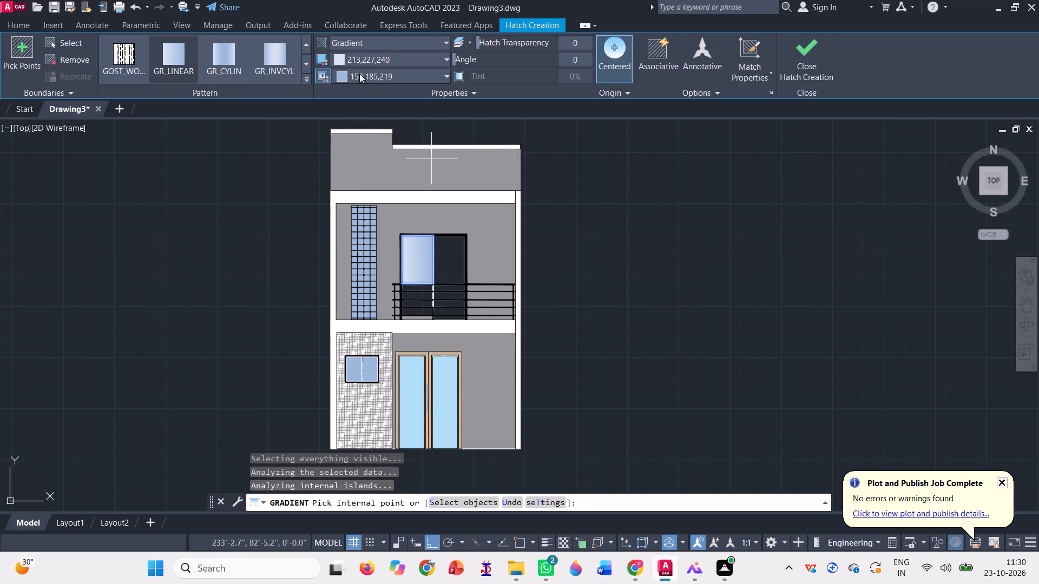
pyautogui.click(380, 71)
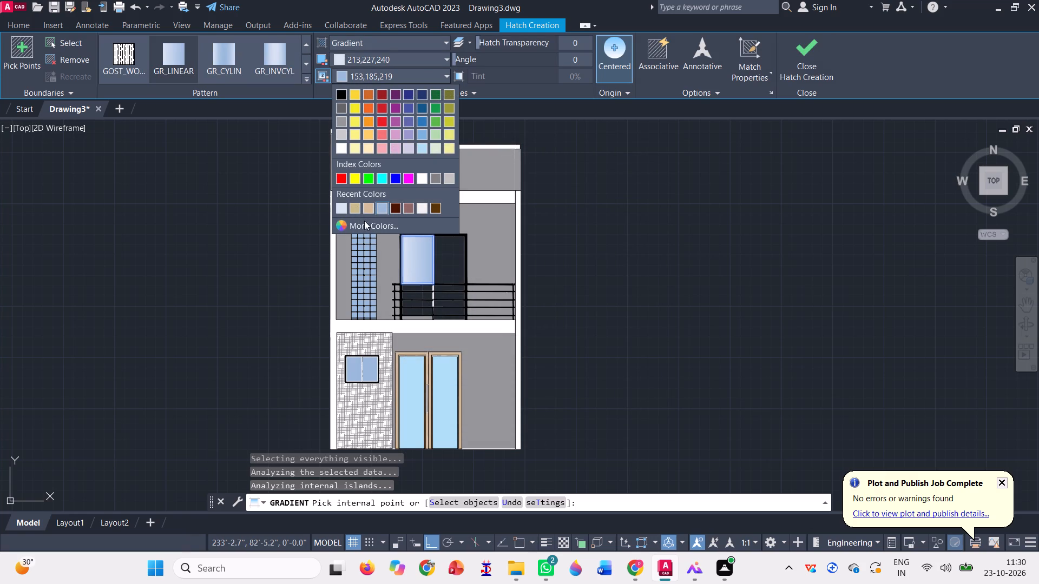
pyautogui.click(343, 209)
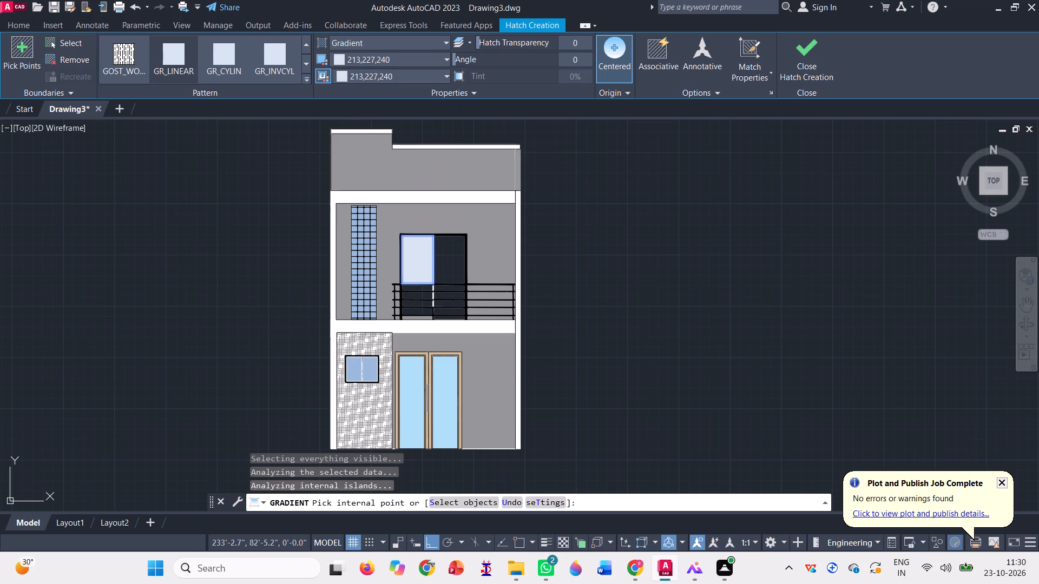
pyautogui.click(452, 264)
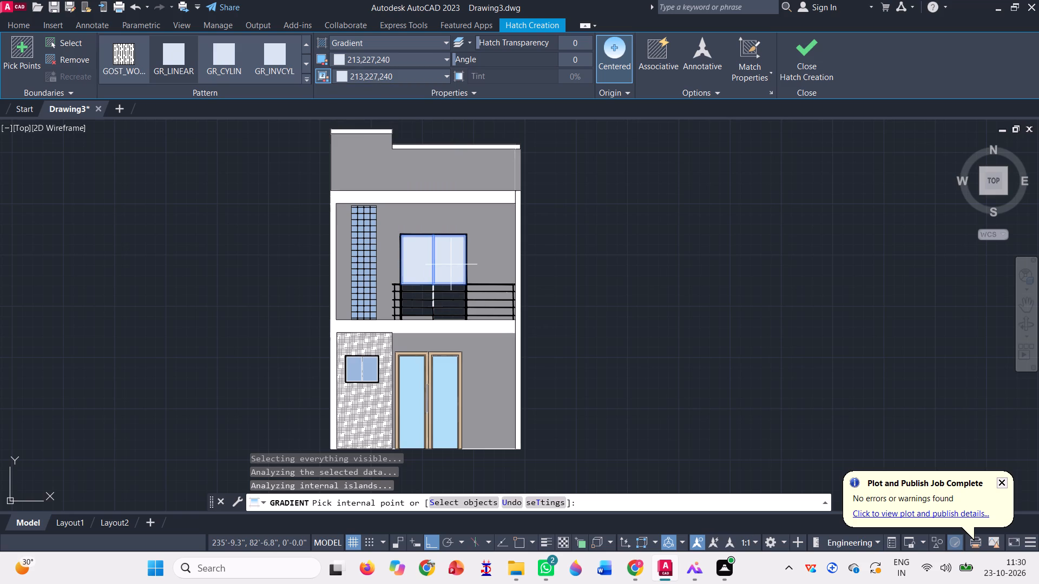
# Extend the same gradient fill to all the balcony door glass sections between the railing bars, down to the floor slab.
pyautogui.scroll(3, 424, 308)
pyautogui.click(405, 220)
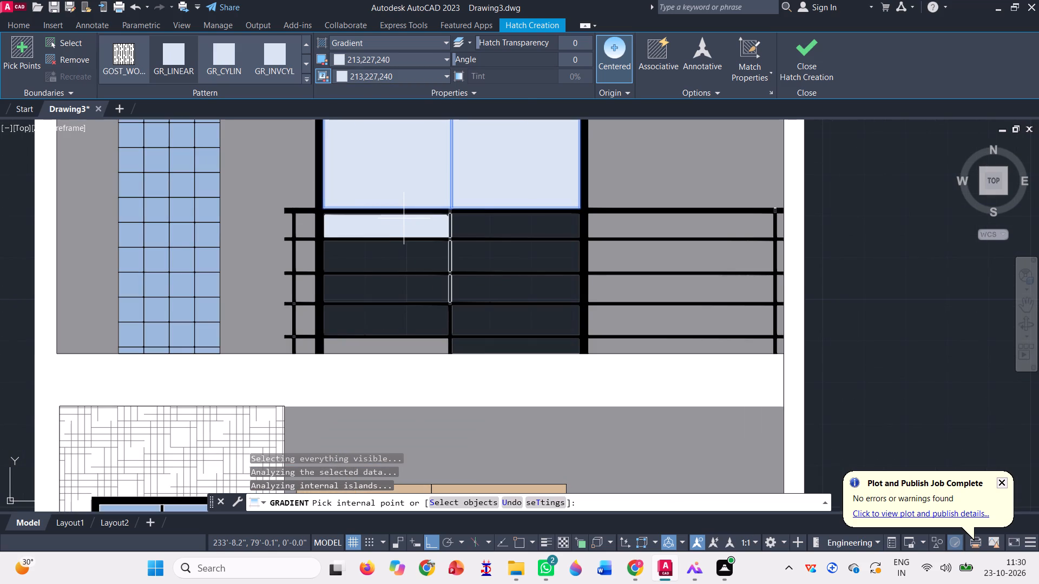
pyautogui.click(505, 226)
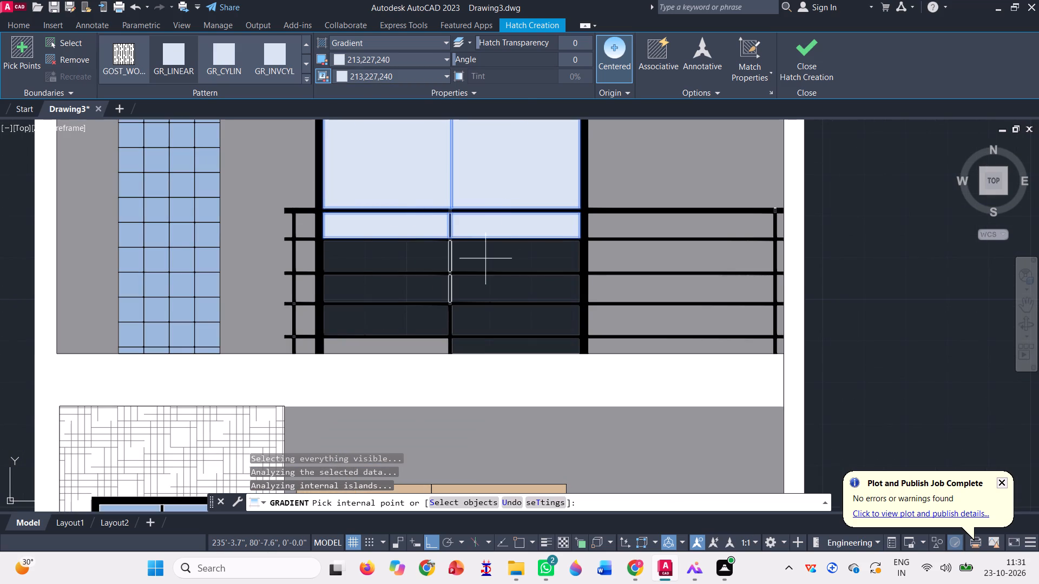
pyautogui.click(485, 258)
pyautogui.click(422, 260)
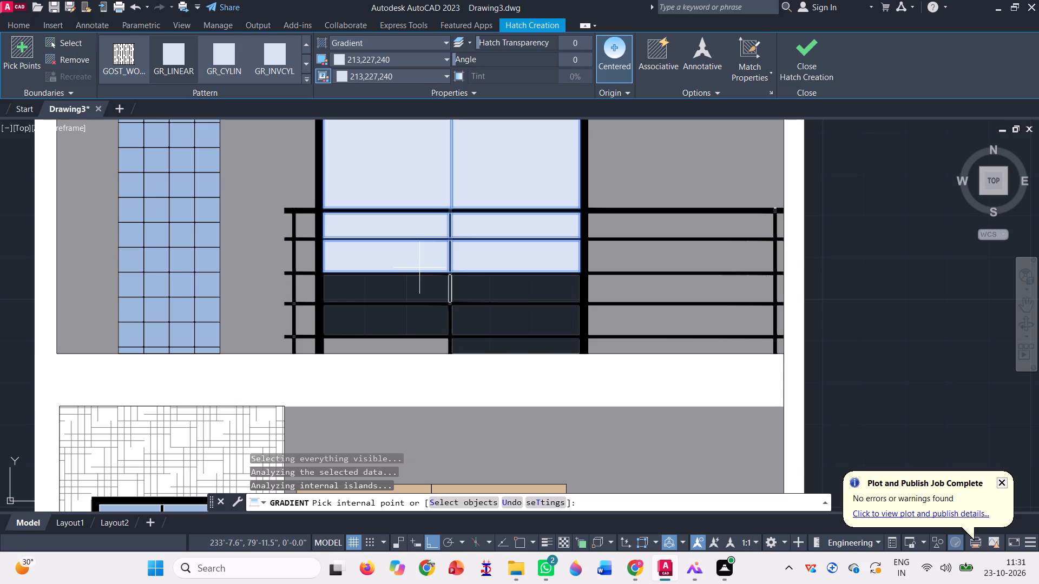
pyautogui.click(413, 294)
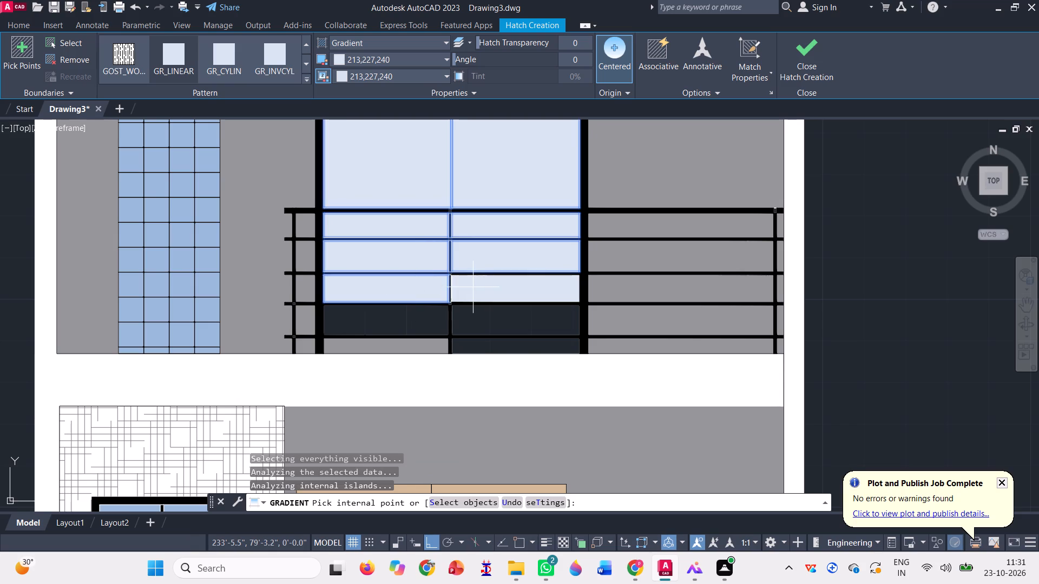
pyautogui.click(473, 287)
pyautogui.scroll(3, 459, 326)
pyautogui.click(476, 310)
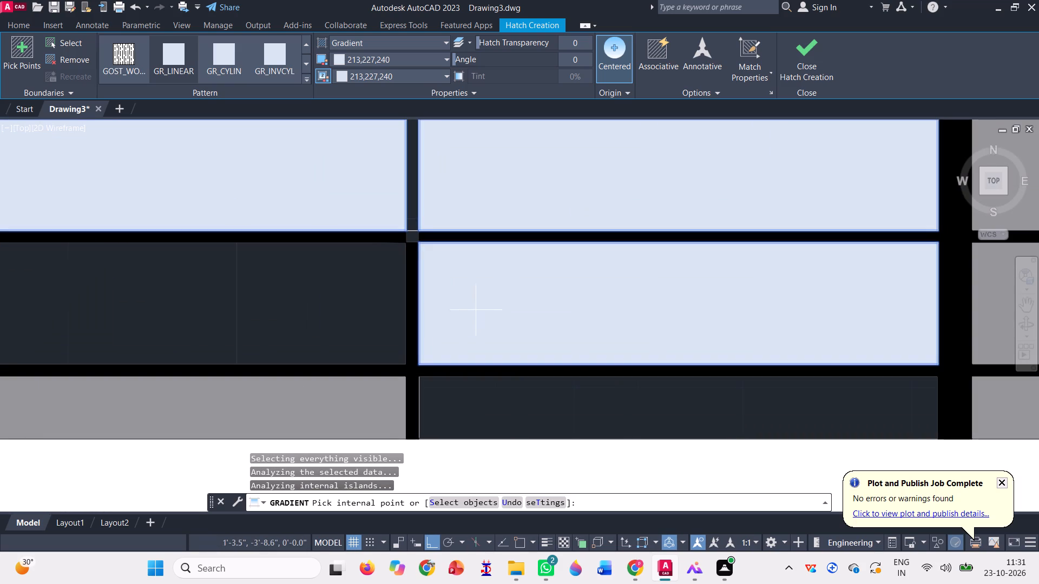
pyautogui.click(310, 296)
pyautogui.click(324, 404)
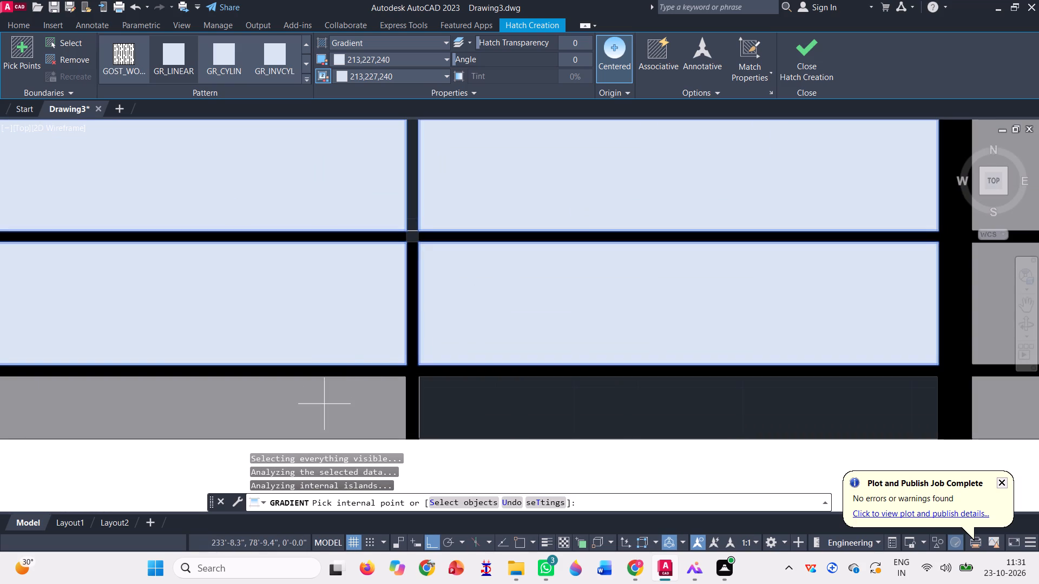
pyautogui.click(515, 399)
pyautogui.scroll(-5, 491, 380)
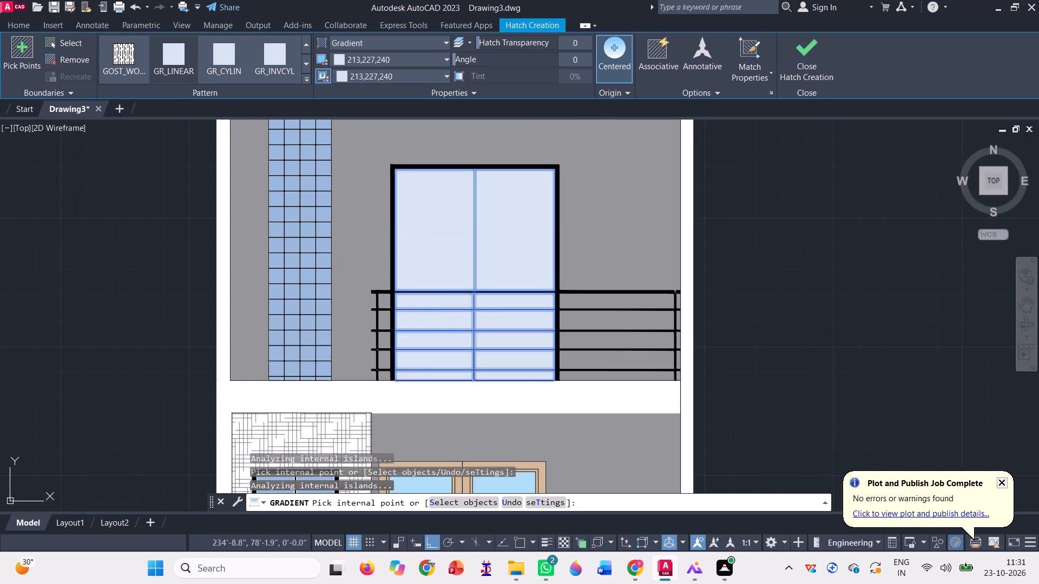
pyautogui.scroll(-1, 389, 322)
pyautogui.click(811, 49)
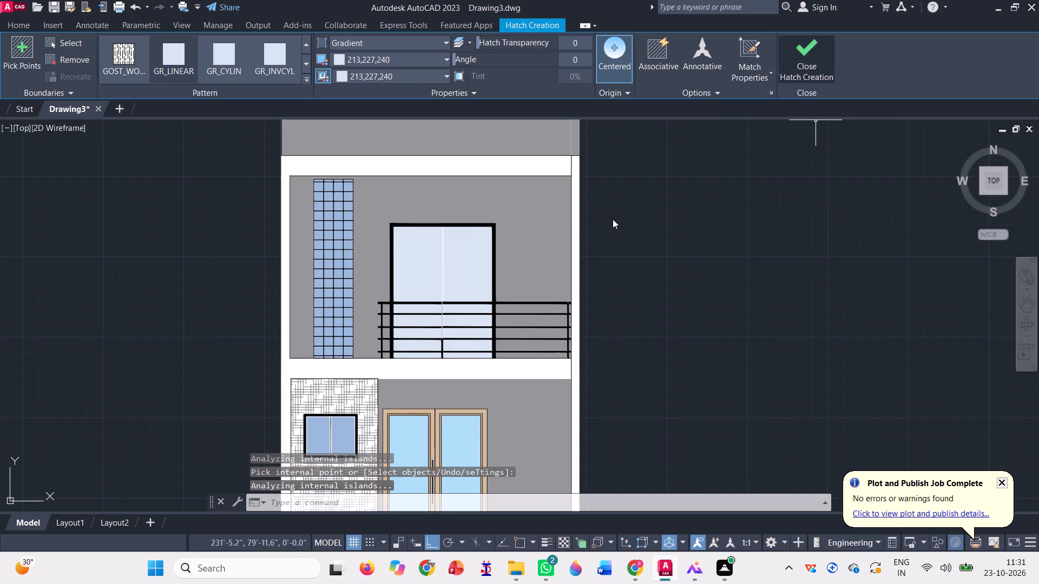
# Draw a vertical line along the balcony door's centre joint, from the top of the glass down to the railing's top bar.
pyautogui.scroll(-1, 333, 266)
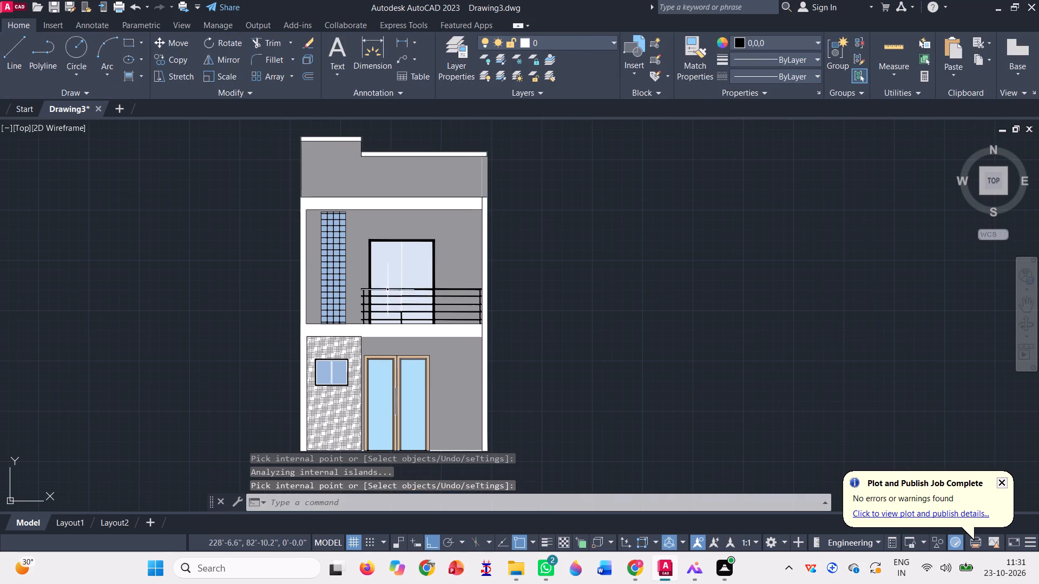
pyautogui.click(19, 48)
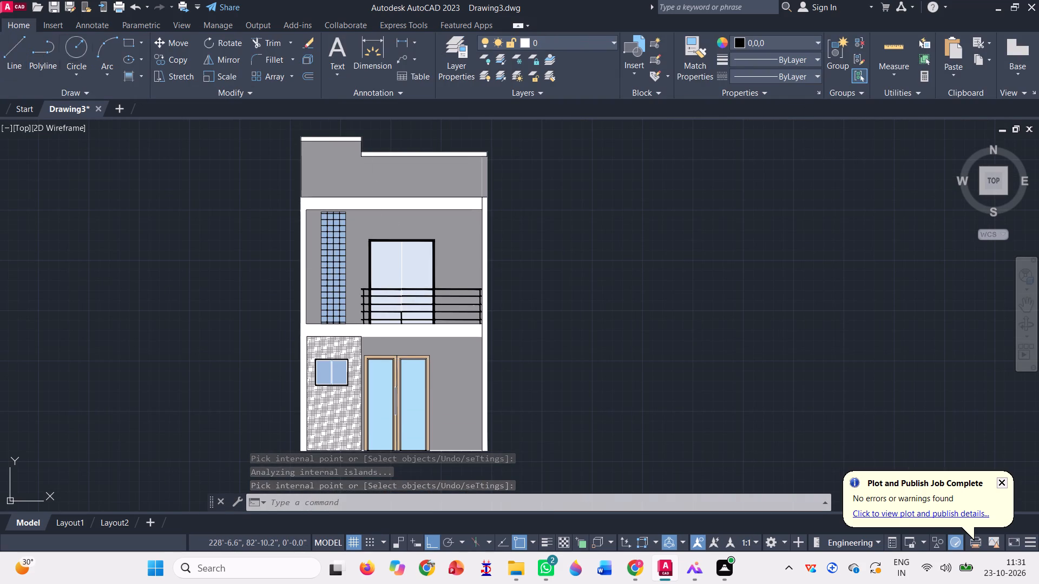
pyautogui.scroll(3, 408, 247)
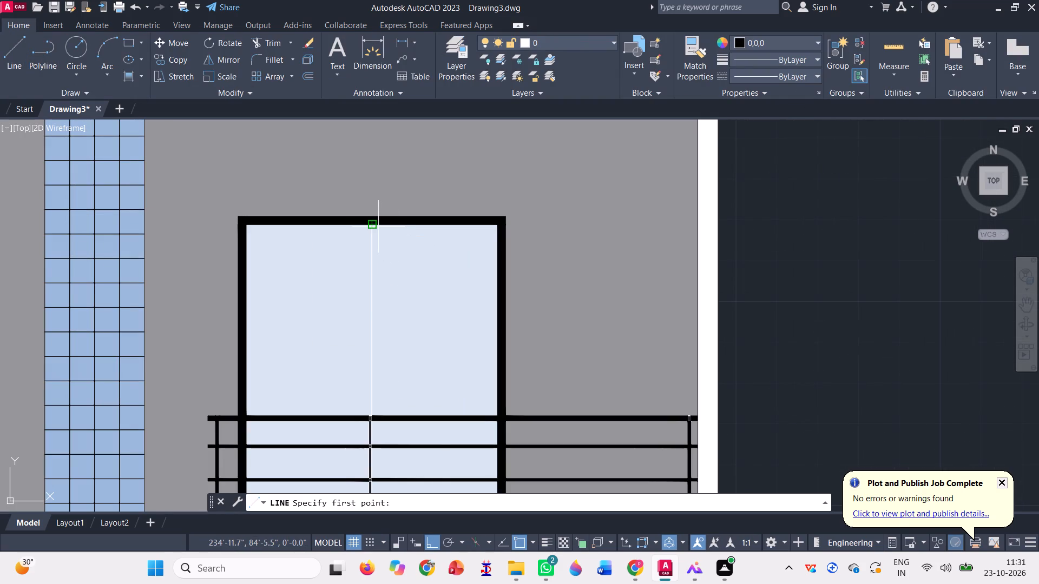
pyautogui.click(373, 223)
pyautogui.scroll(-1, 404, 229)
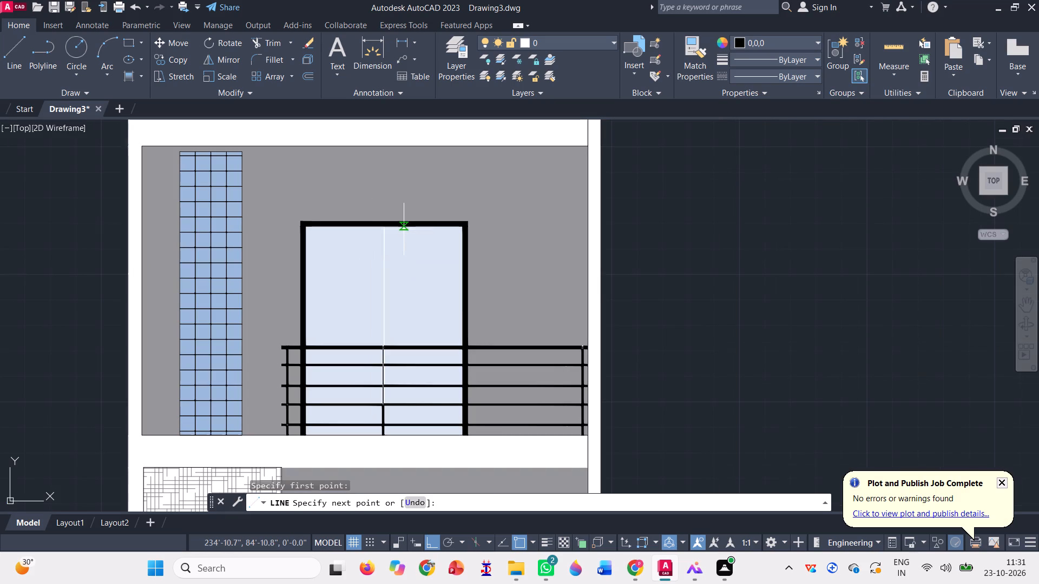
pyautogui.scroll(3, 384, 347)
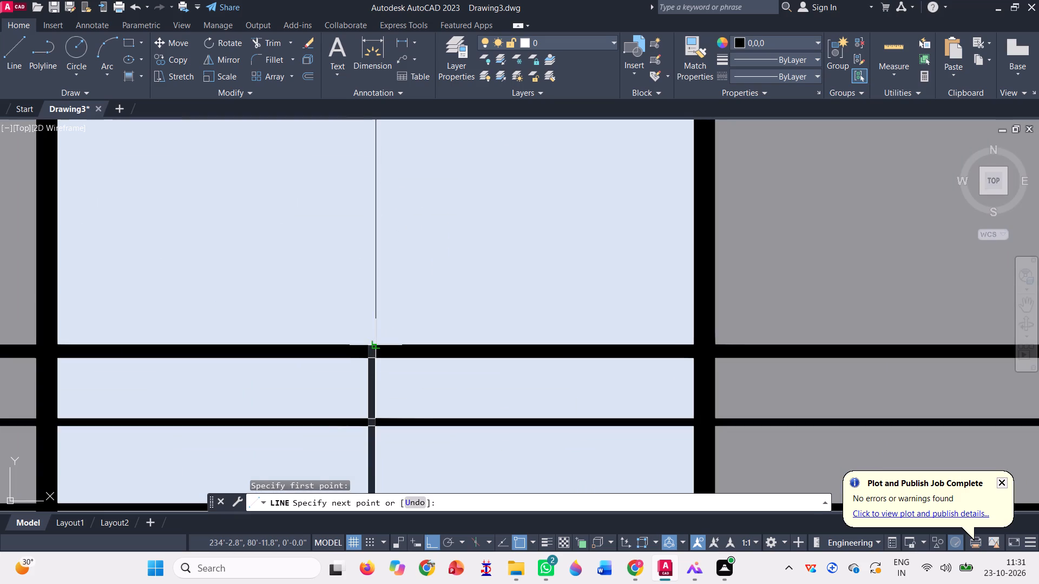
pyautogui.click(377, 347)
pyautogui.scroll(-4, 386, 377)
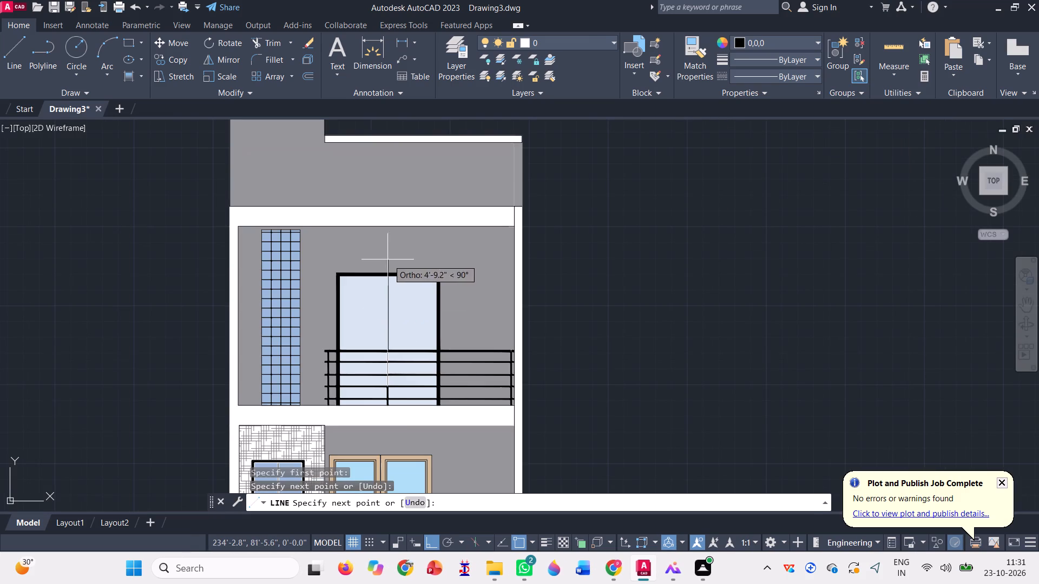
pyautogui.press('space')
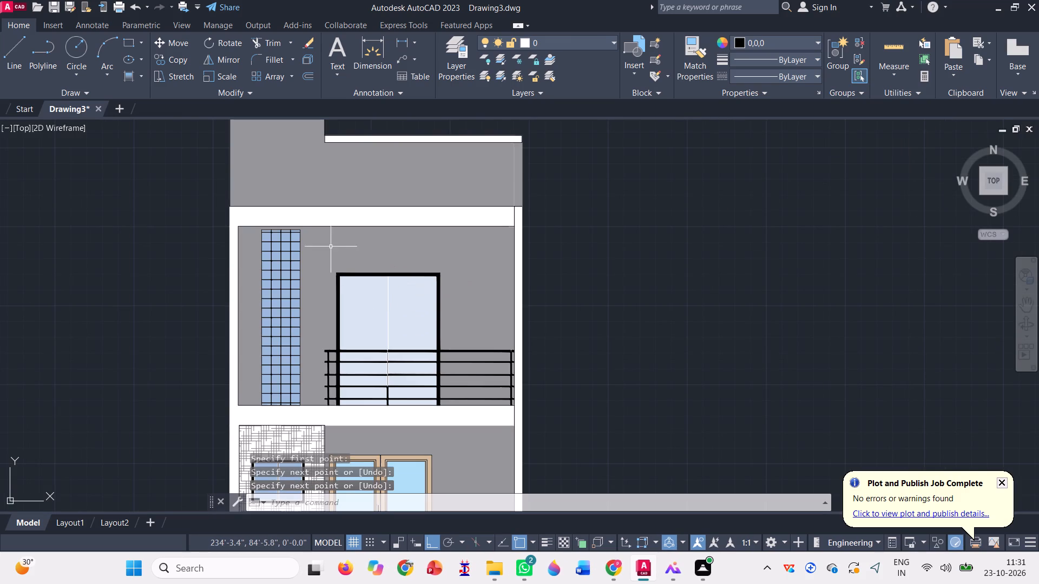
# Draw a rectangle along the balcony door's centre joint, from the top of the glass to the railing's top bar.
pyautogui.click(129, 39)
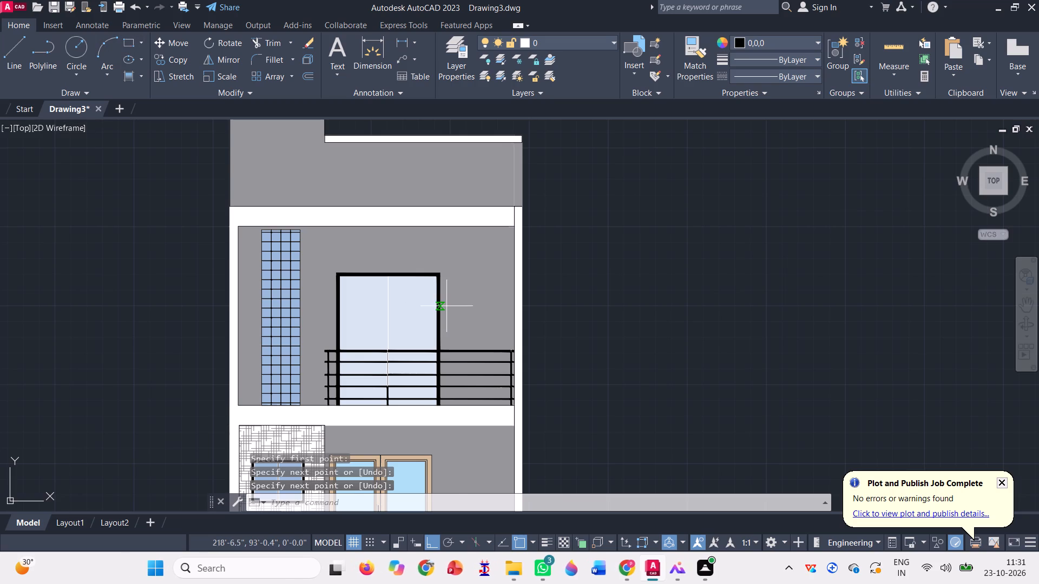
pyautogui.scroll(3, 386, 274)
pyautogui.click(383, 283)
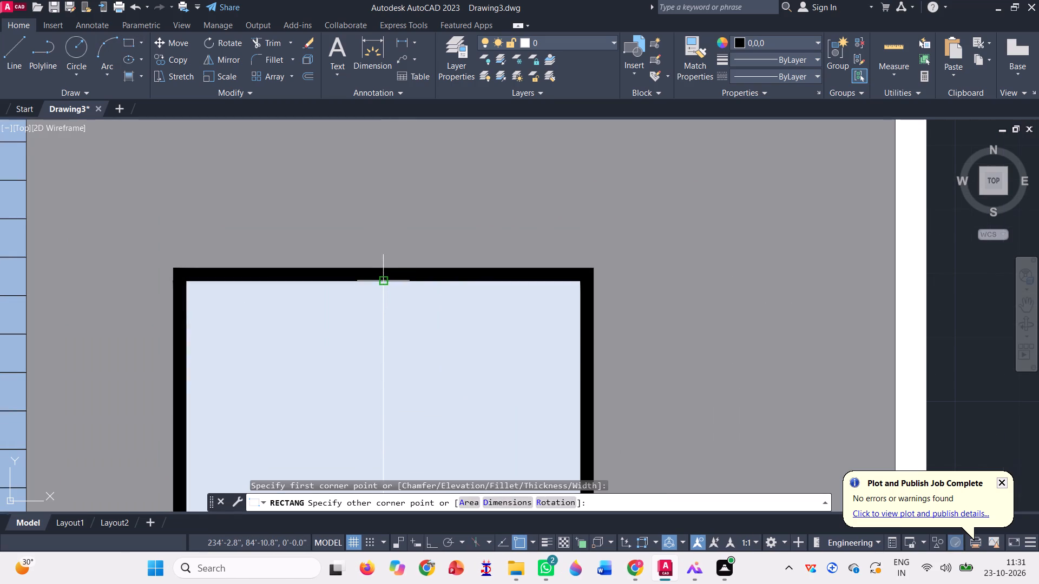
pyautogui.scroll(-2, 397, 257)
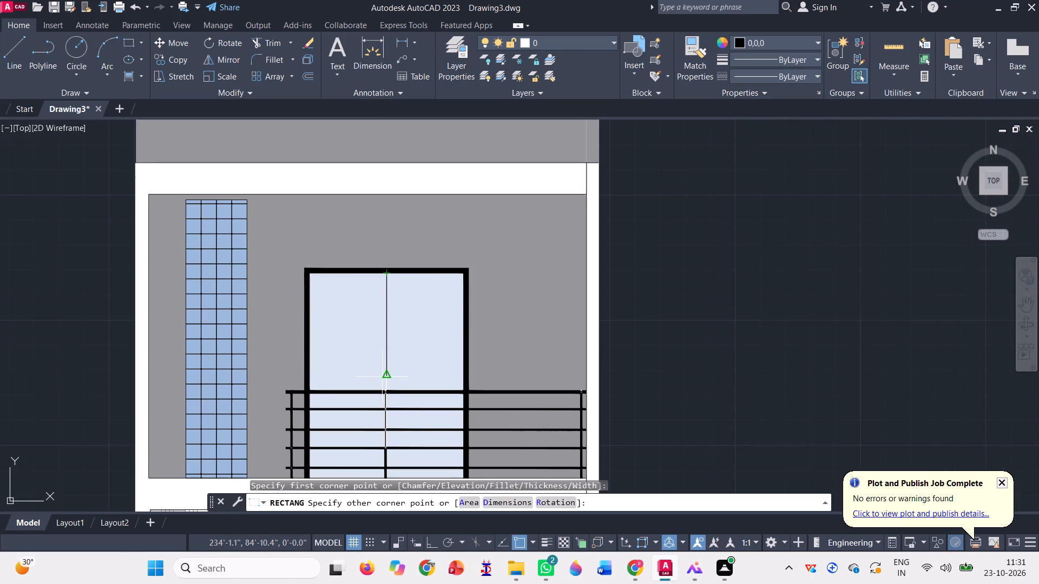
pyautogui.scroll(4, 367, 403)
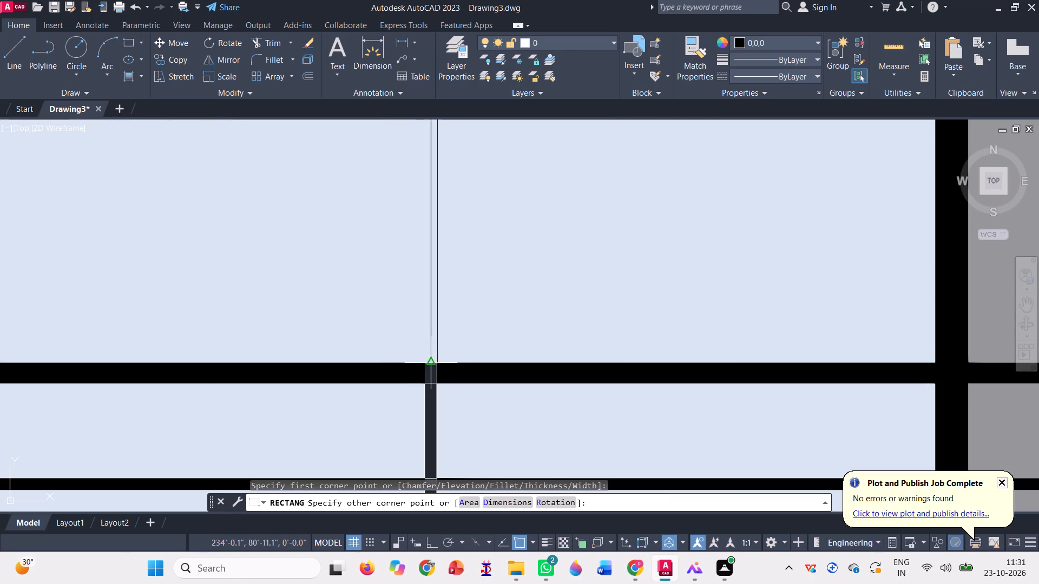
pyautogui.click(440, 359)
pyautogui.scroll(-3, 370, 399)
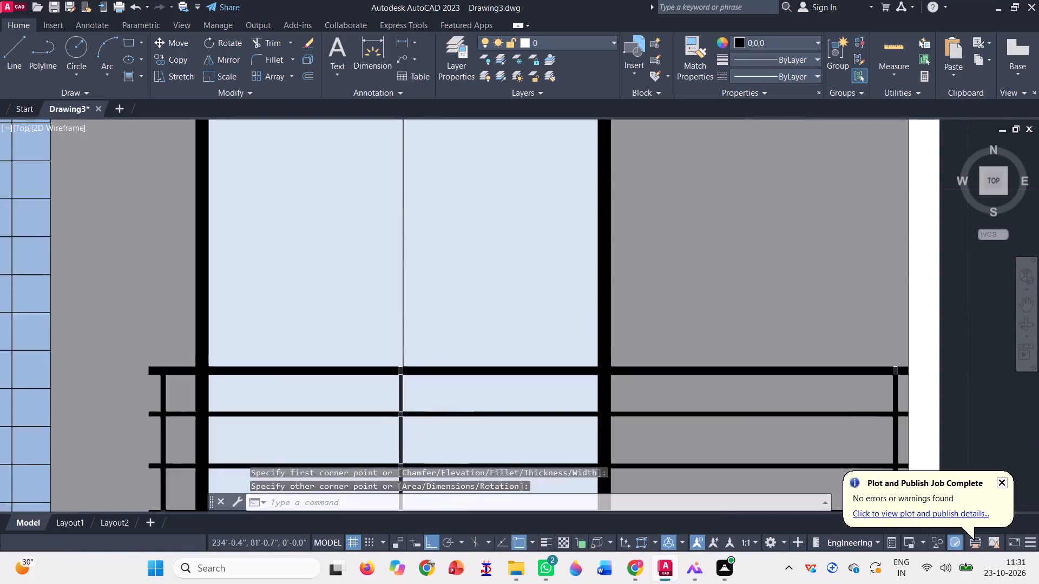
pyautogui.scroll(-1, 406, 328)
pyautogui.scroll(-2, 418, 275)
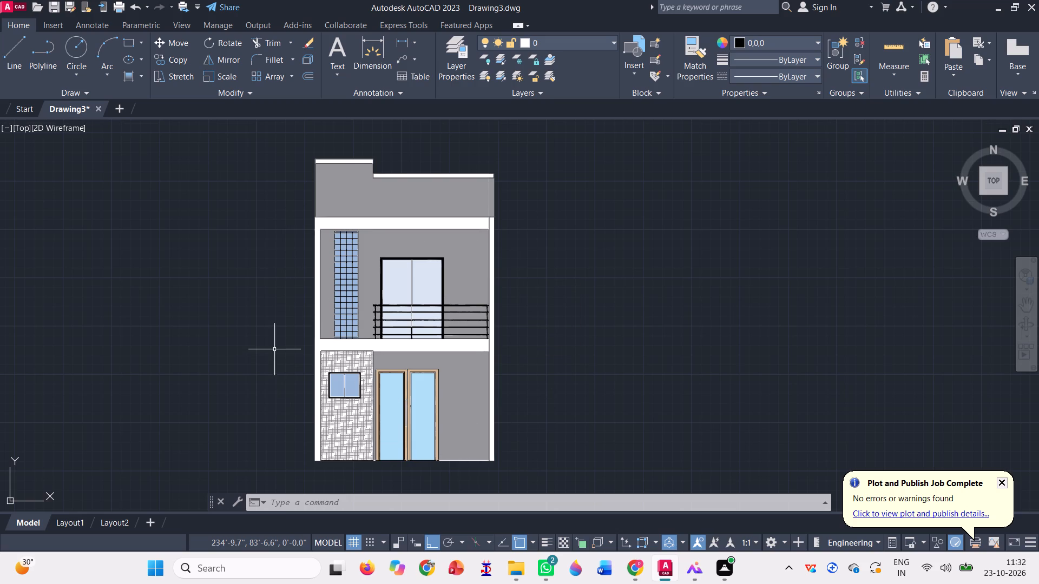
# Examine the balcony door's centre joint and the railing bars in front of the glass.
pyautogui.scroll(4, 421, 314)
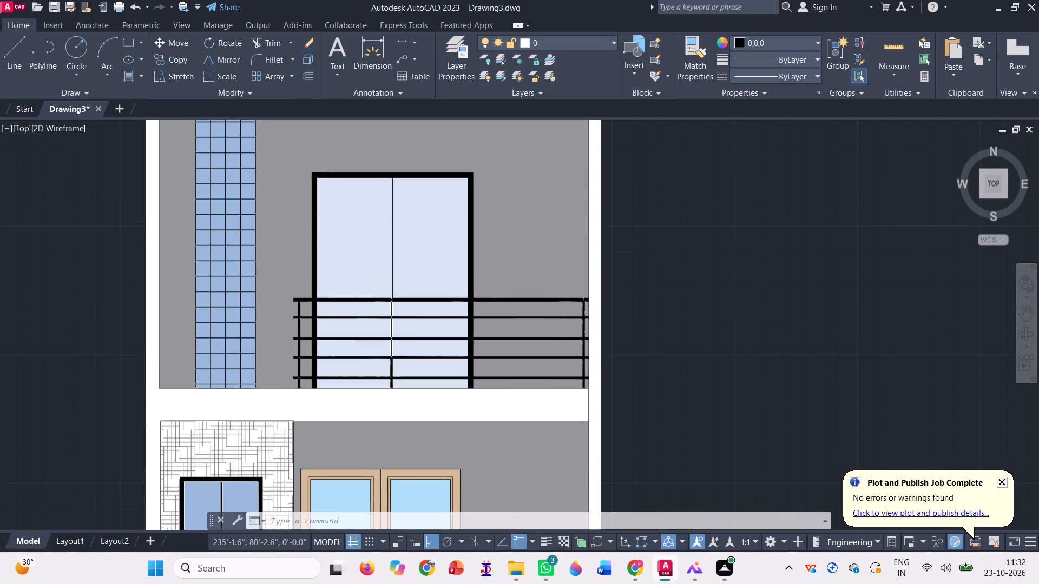
pyautogui.scroll(1, 416, 329)
pyautogui.scroll(-1, 399, 341)
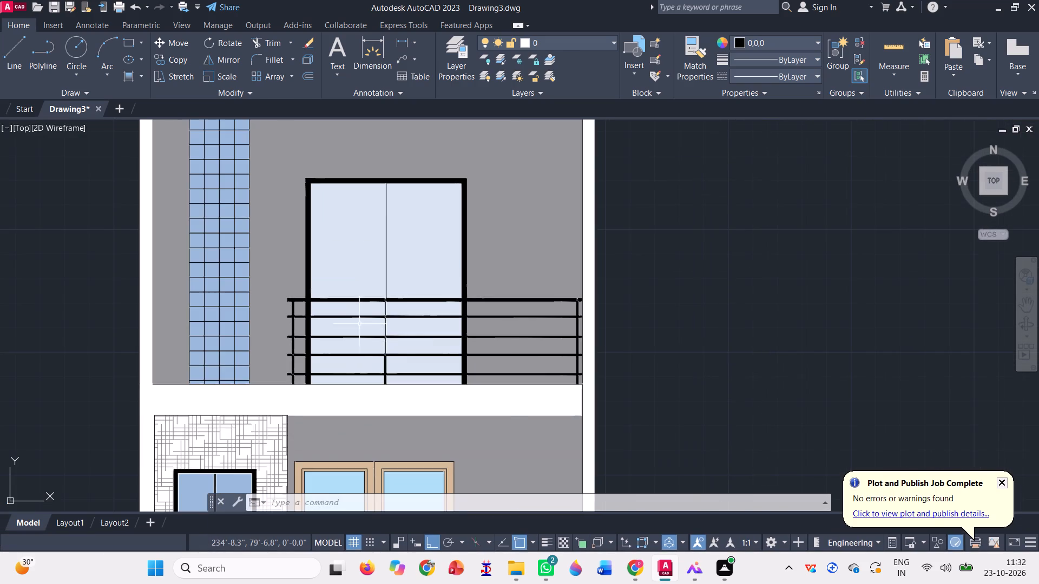
pyautogui.scroll(3, 360, 323)
pyautogui.scroll(-2, 453, 346)
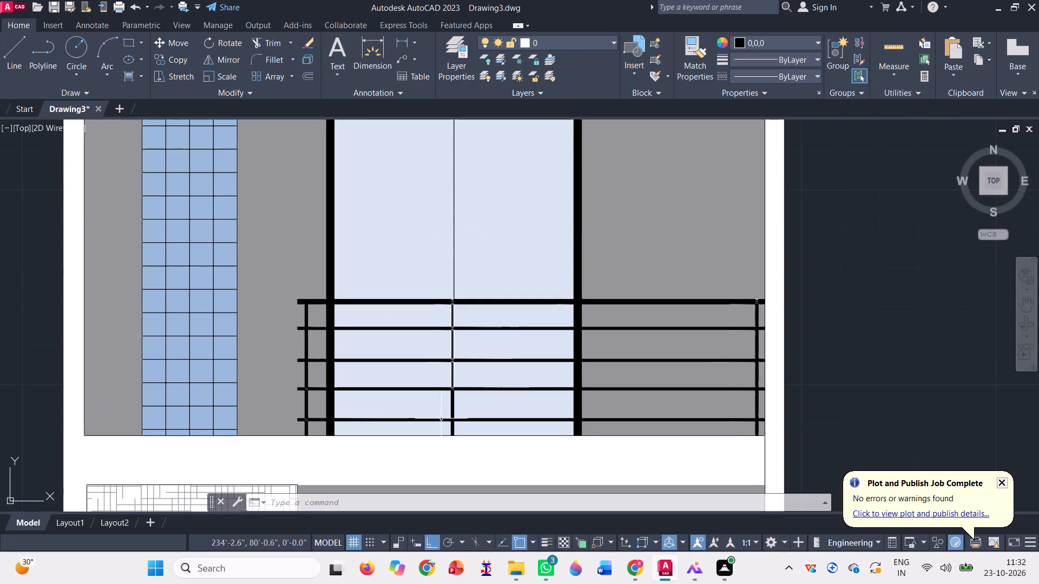
pyautogui.scroll(3, 446, 370)
pyautogui.scroll(-2, 468, 402)
pyautogui.scroll(-2, 481, 341)
pyautogui.scroll(-2, 544, 290)
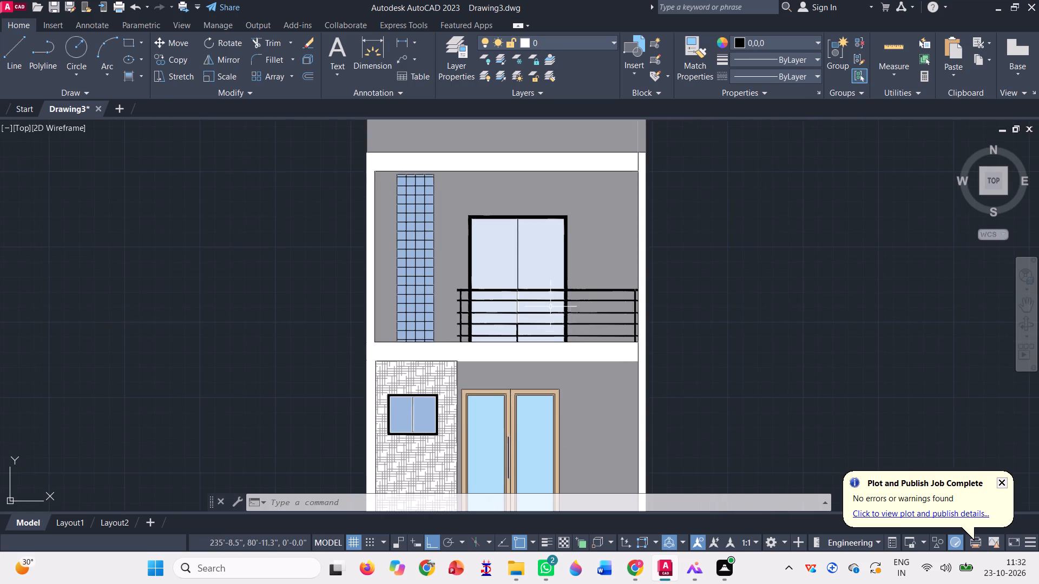
# Draw a narrow rectangle along the balcony door's centre joint, from the top of the glass down to the floor slab.
pyautogui.scroll(-1, 542, 298)
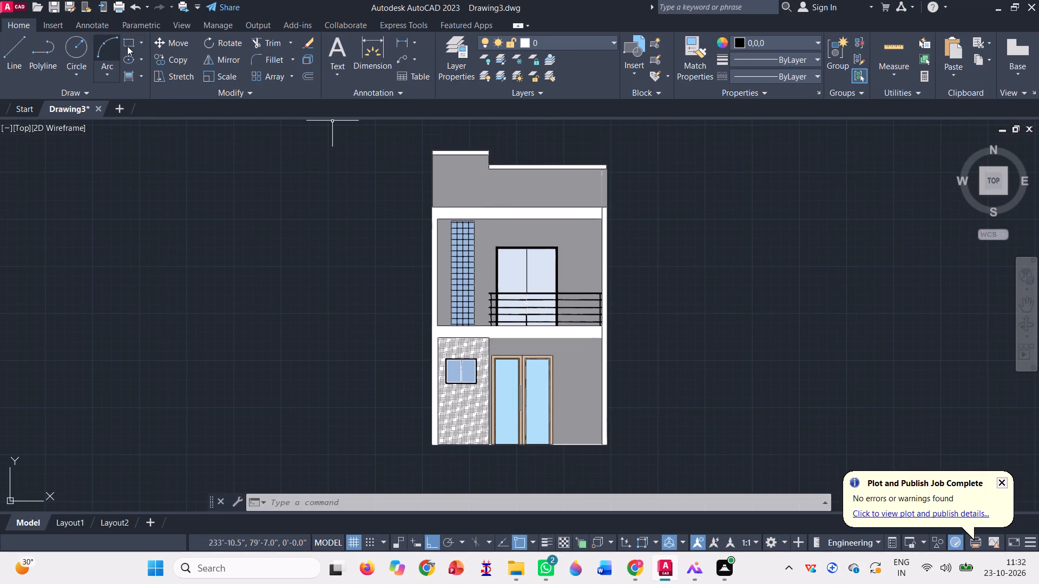
pyautogui.click(128, 37)
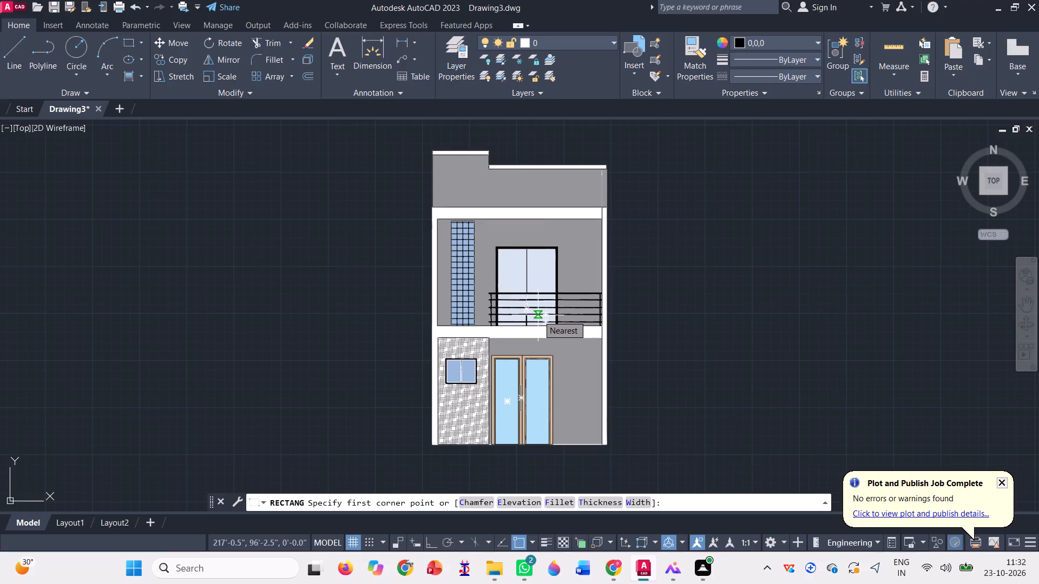
pyautogui.scroll(2, 549, 300)
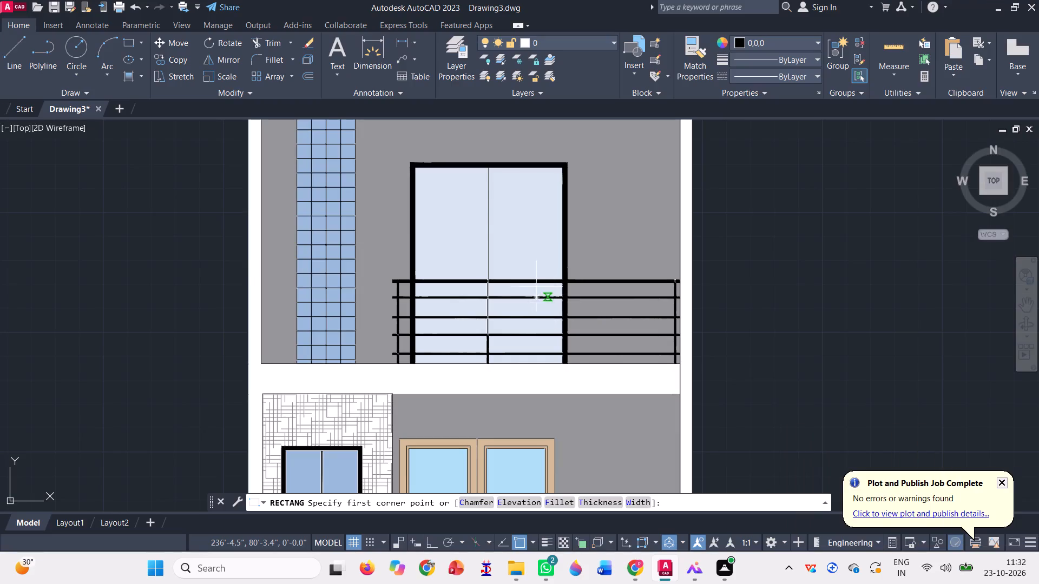
pyautogui.scroll(3, 489, 168)
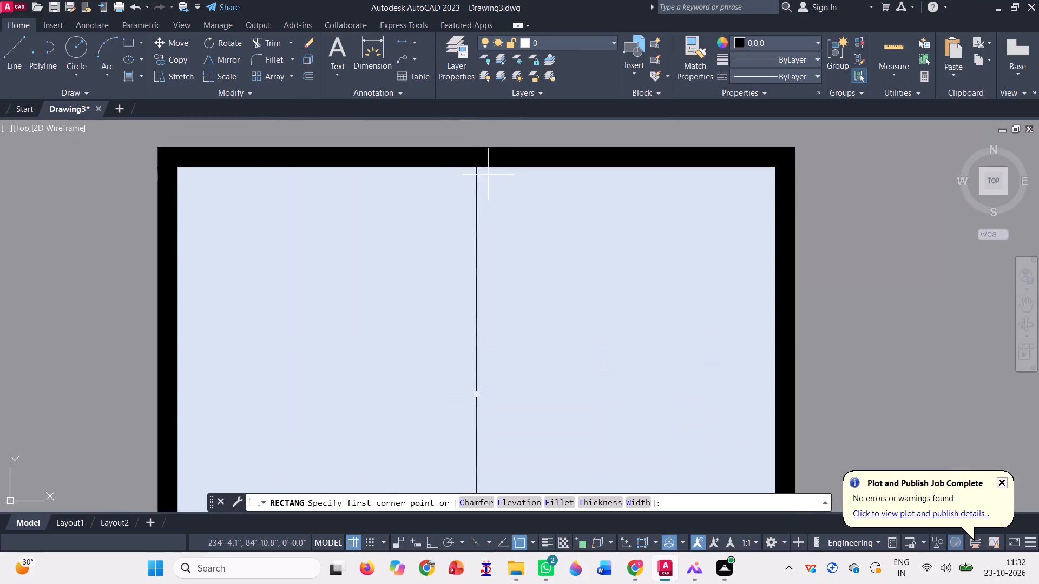
pyautogui.click(477, 165)
pyautogui.scroll(-4, 450, 209)
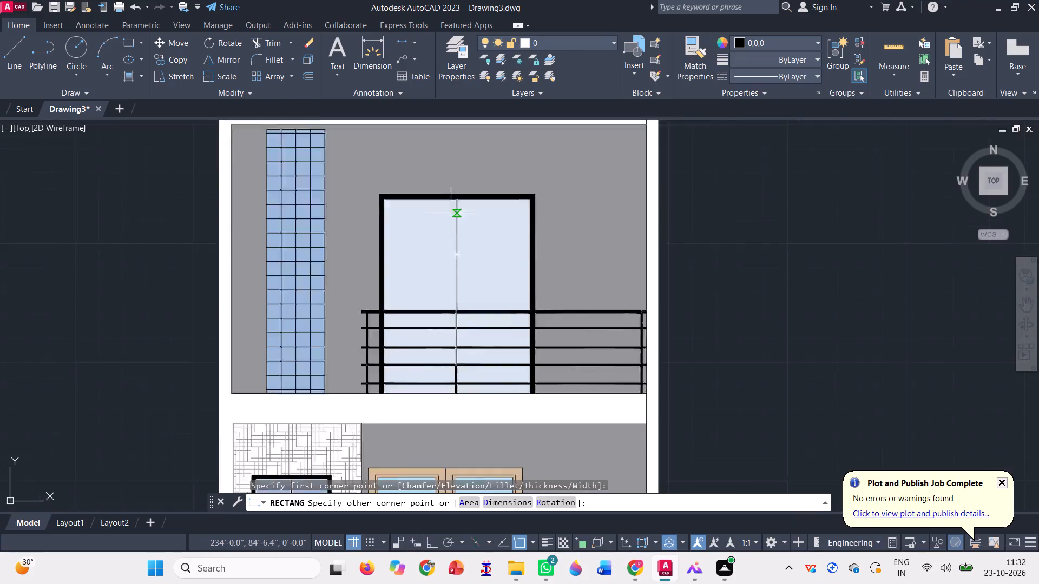
pyautogui.scroll(3, 450, 312)
pyautogui.scroll(2, 464, 354)
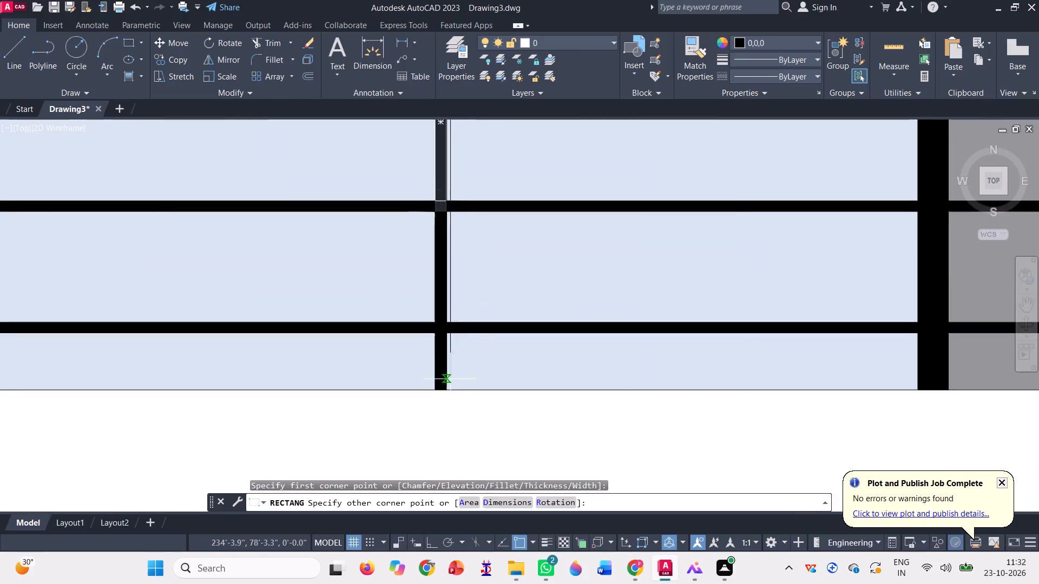
pyautogui.click(449, 387)
pyautogui.scroll(-2, 456, 407)
pyautogui.scroll(-3, 459, 354)
pyautogui.scroll(-1, 507, 269)
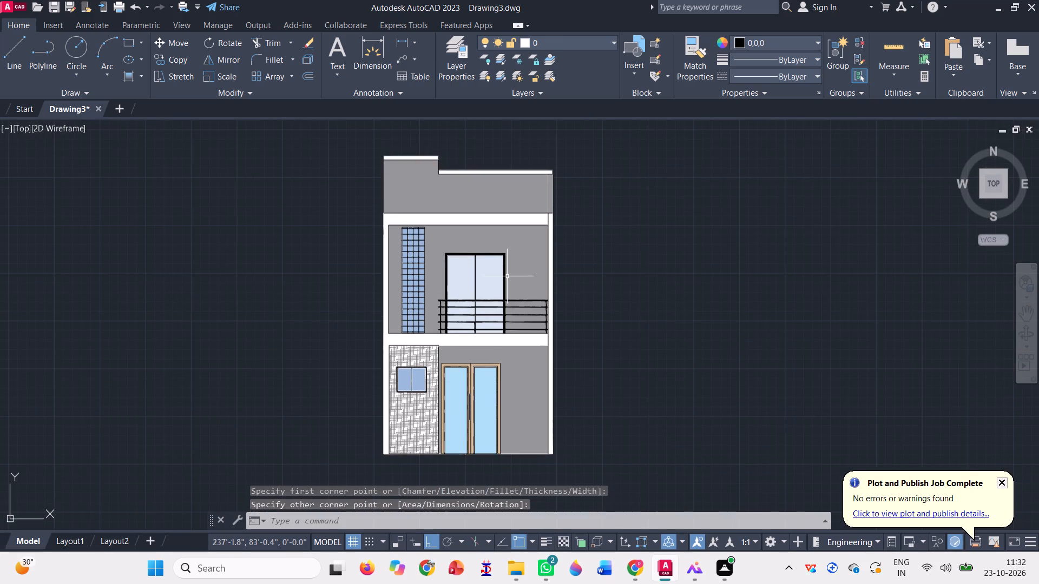
pyautogui.press('Escape')
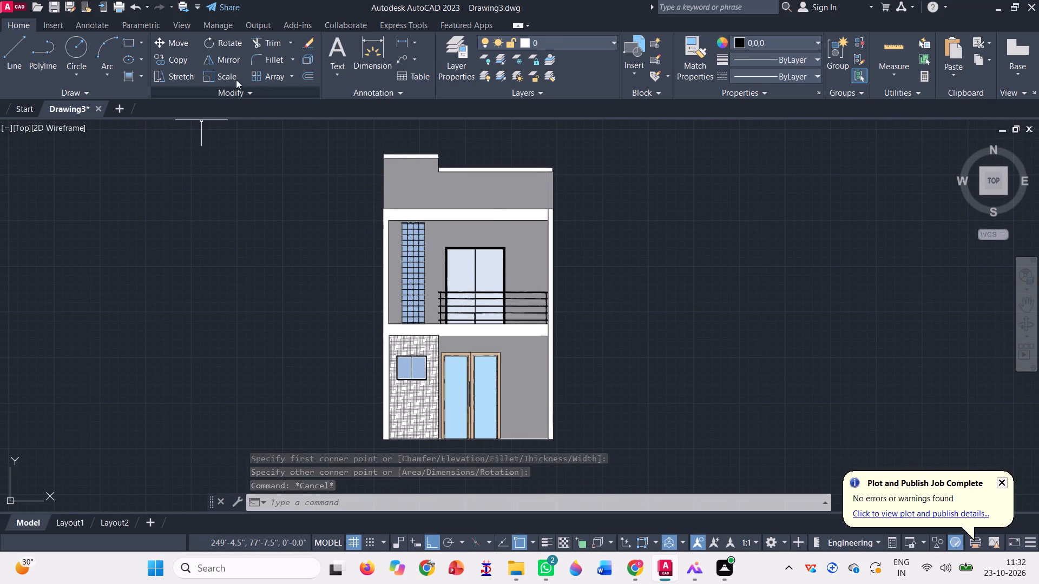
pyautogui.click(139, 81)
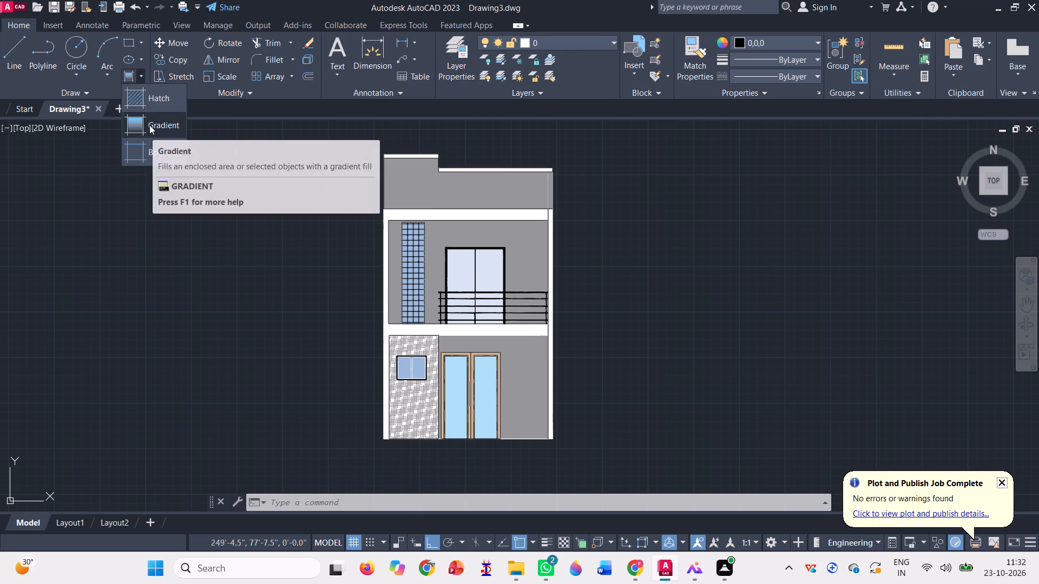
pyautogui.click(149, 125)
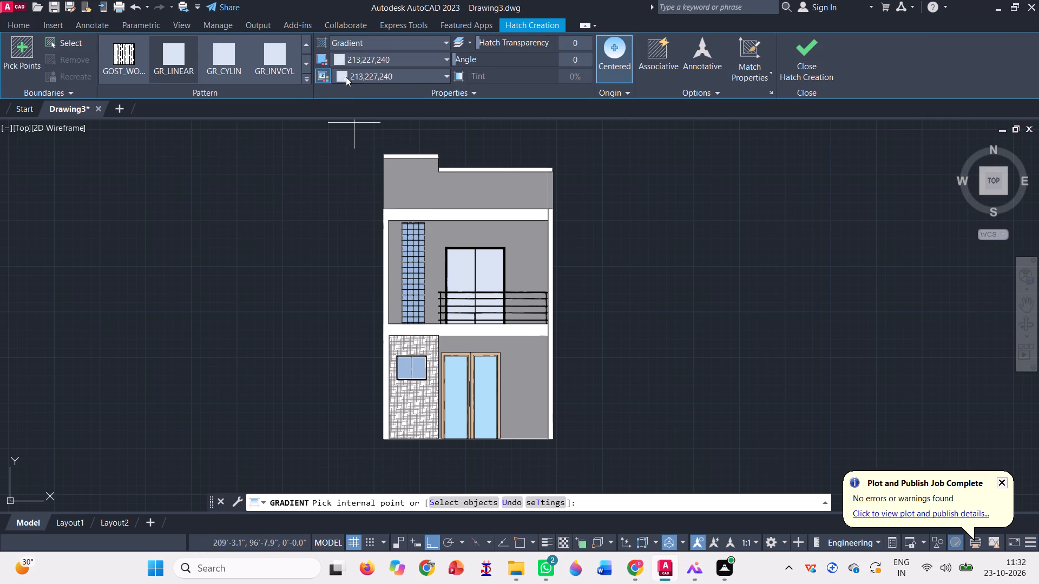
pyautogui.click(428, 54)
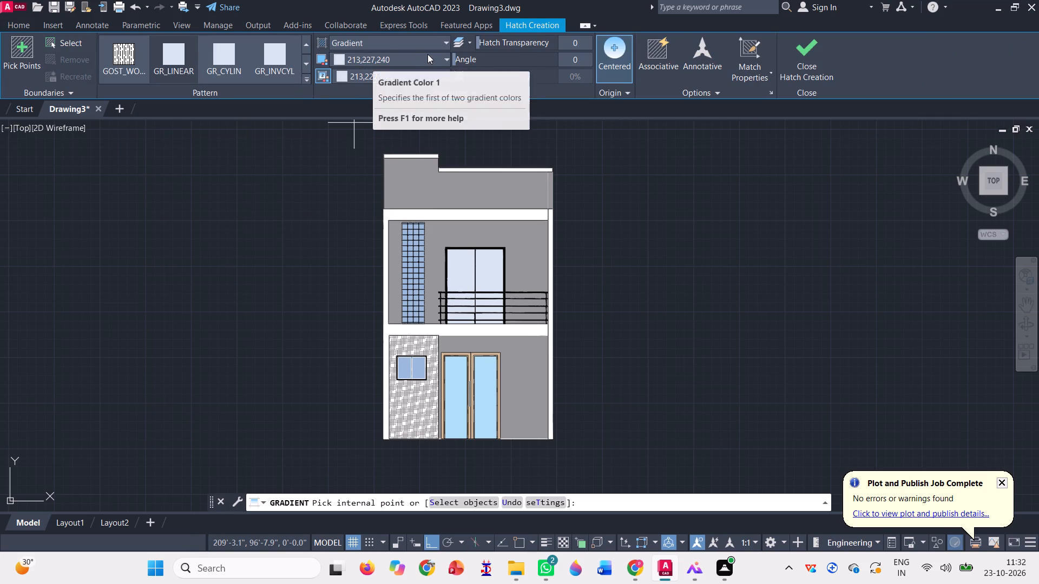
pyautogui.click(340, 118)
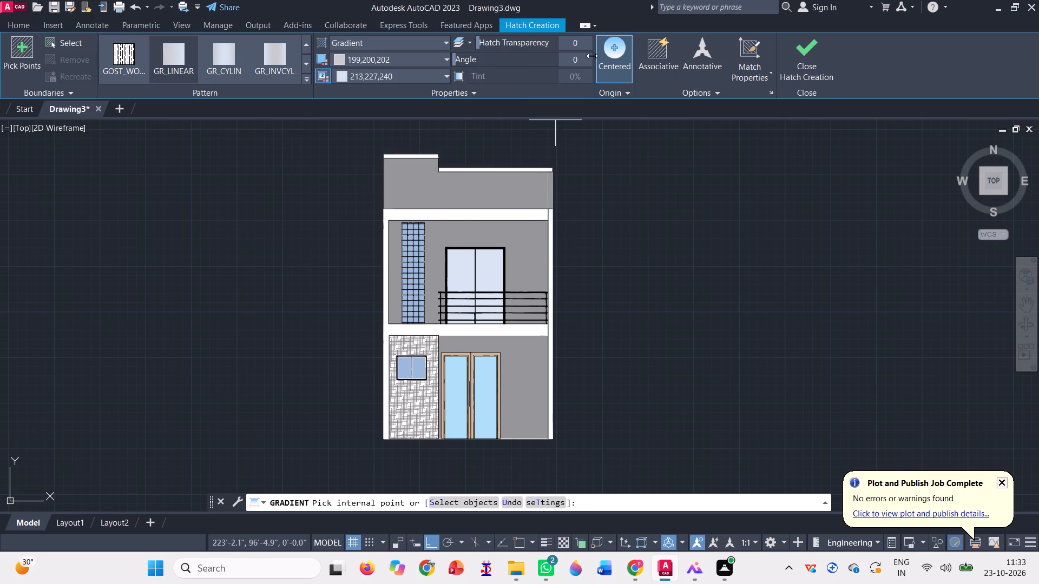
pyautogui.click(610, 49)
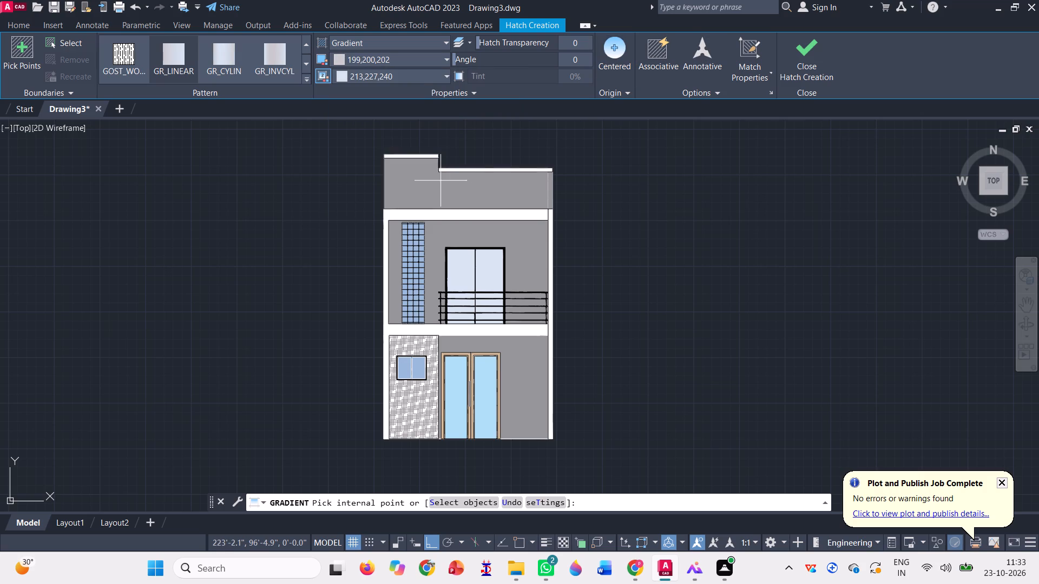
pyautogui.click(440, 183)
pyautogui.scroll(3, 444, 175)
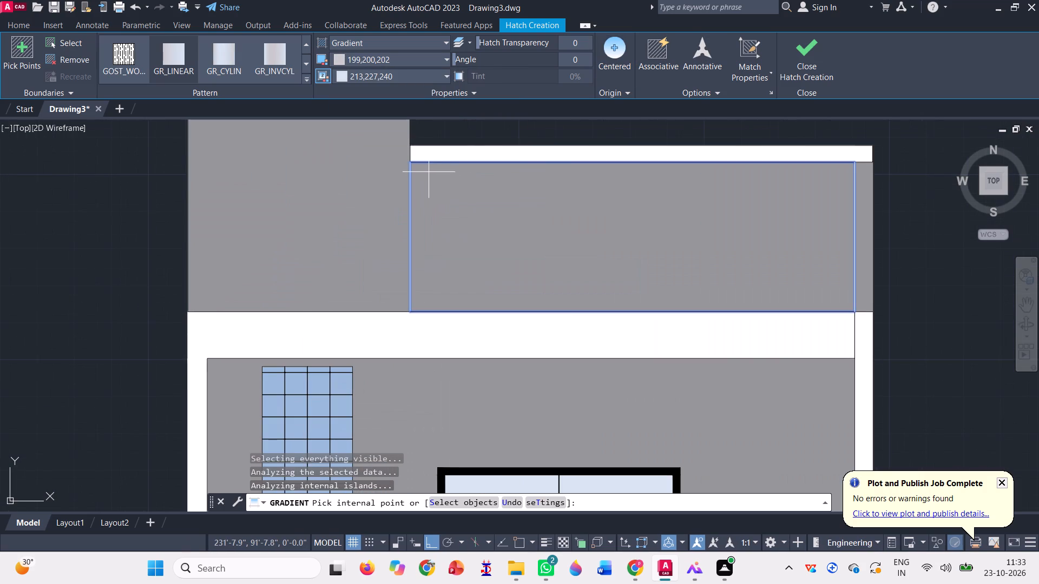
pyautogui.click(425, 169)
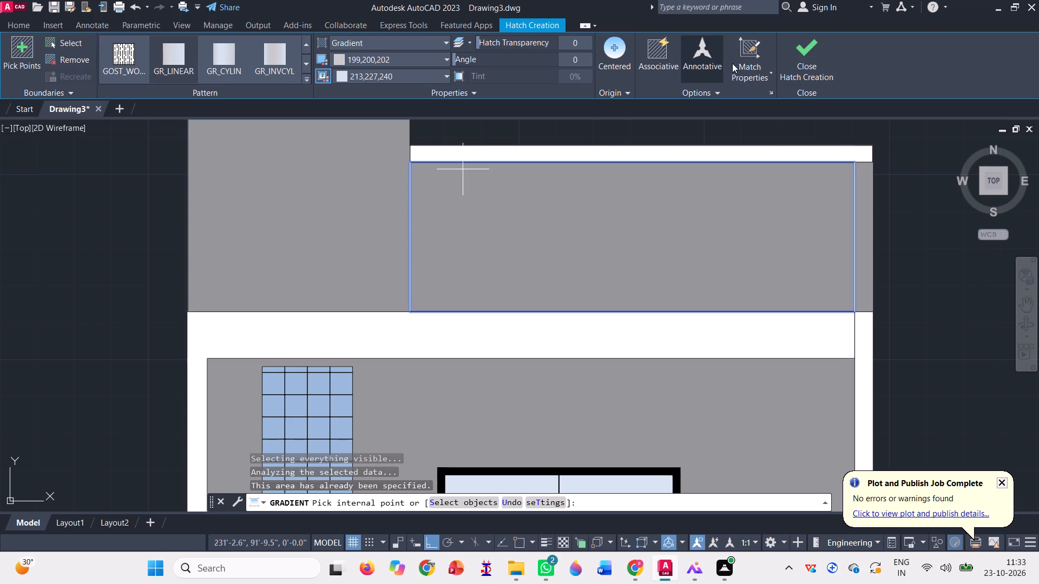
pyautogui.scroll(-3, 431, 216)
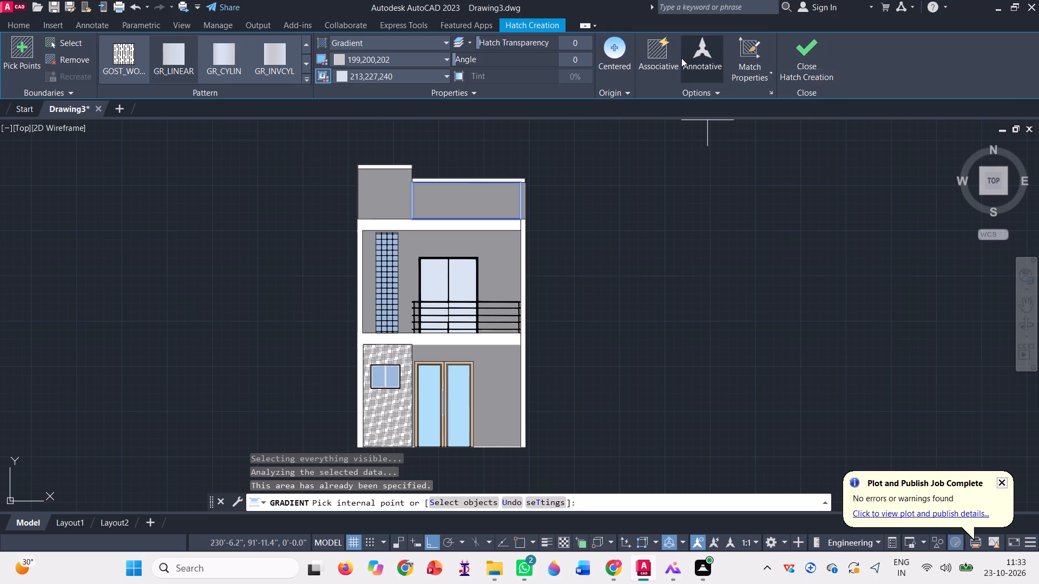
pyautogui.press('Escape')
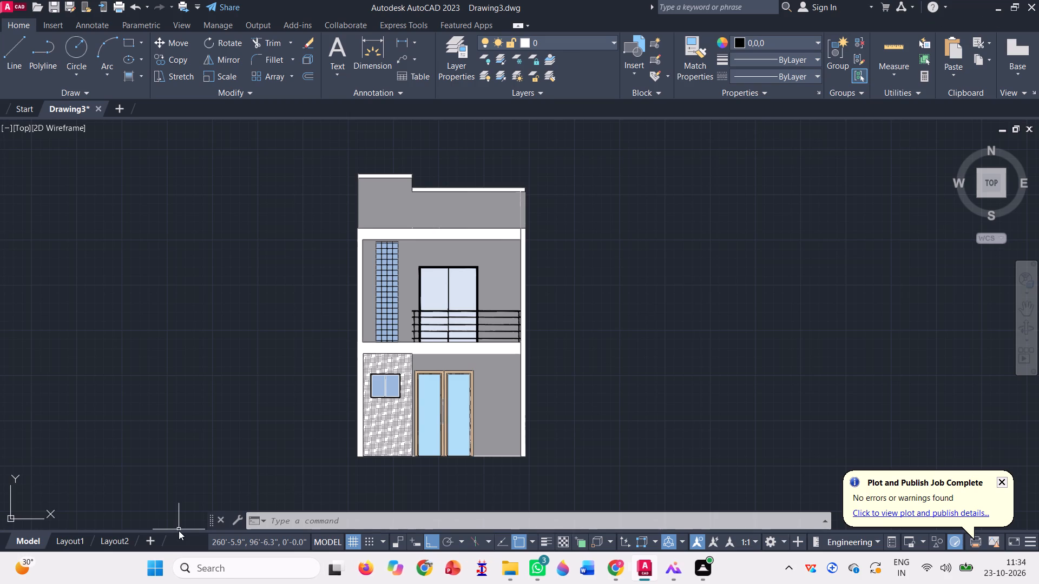
# Turn off command log recording with LOGFILEOFF.
pyautogui.write('log')
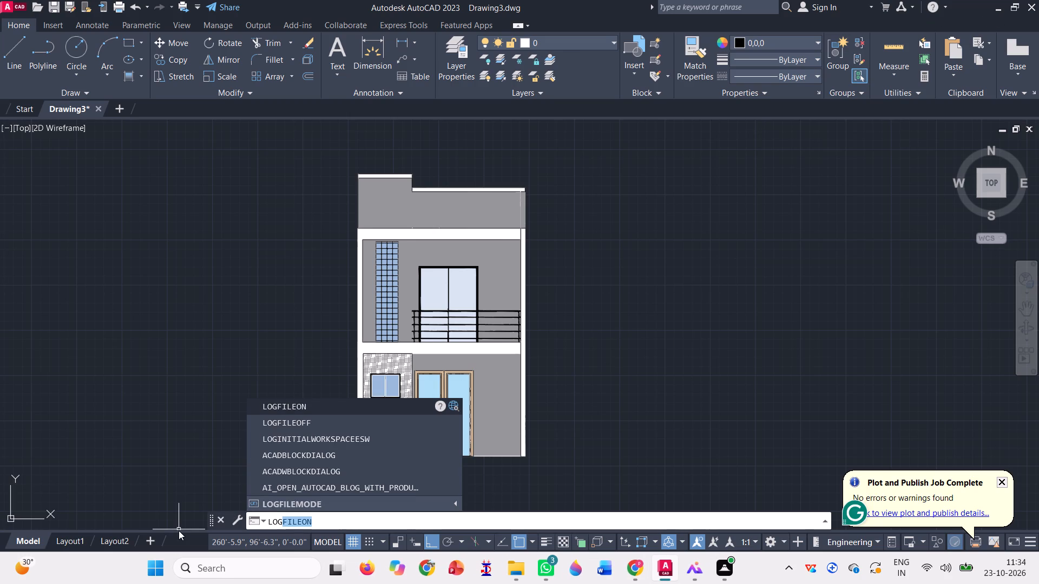
pyautogui.press('Down')
pyautogui.press('Return')
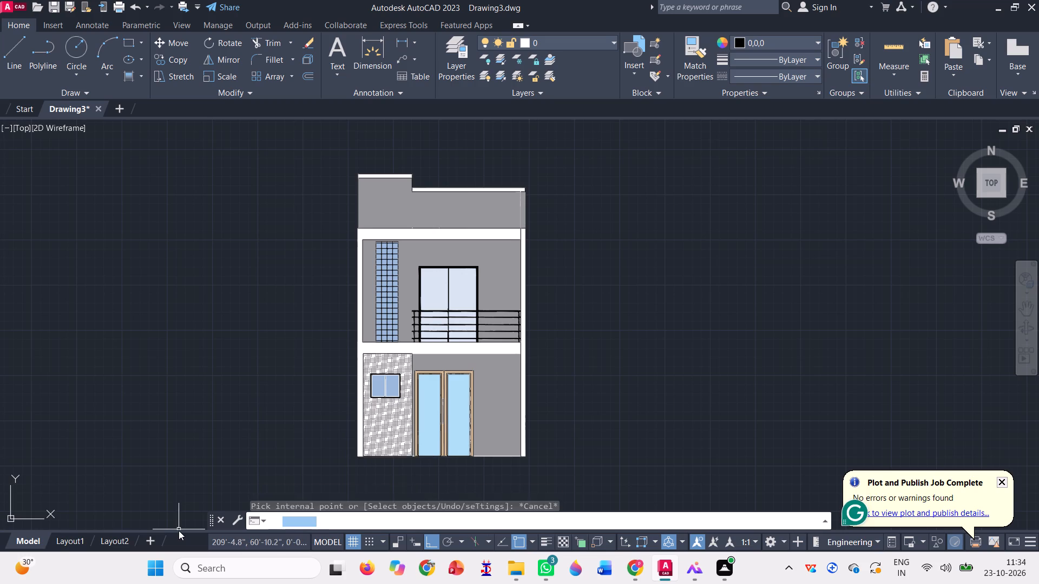
# Save the drawing in Documents under the name Modern G+1 Small House.
pyautogui.hotkey('ctrl', 's')
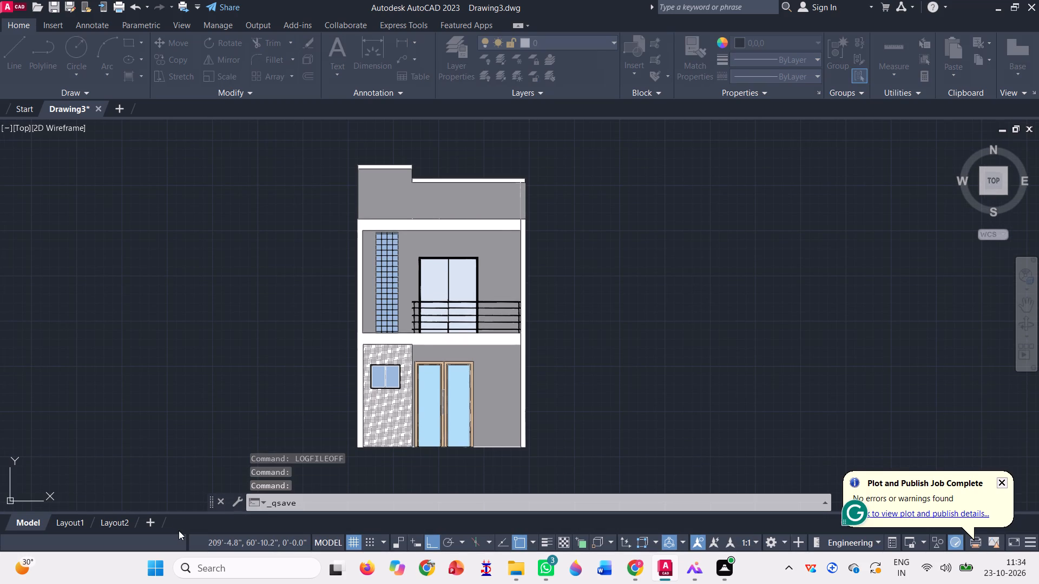
pyautogui.press('BackSpace')
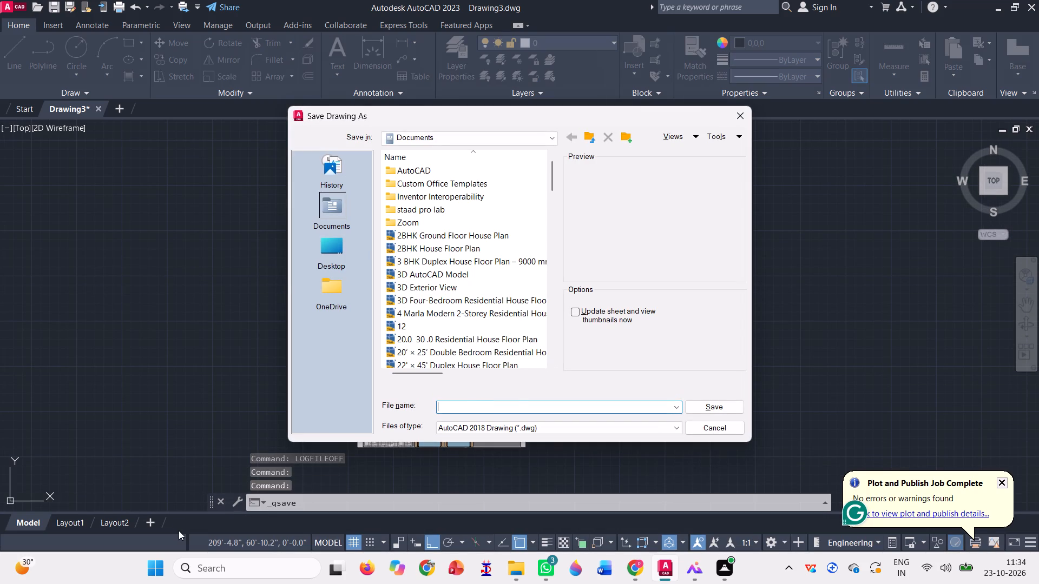
pyautogui.hotkey('ctrl', 'v')
pyautogui.hotkey('ctrl', 'Return')
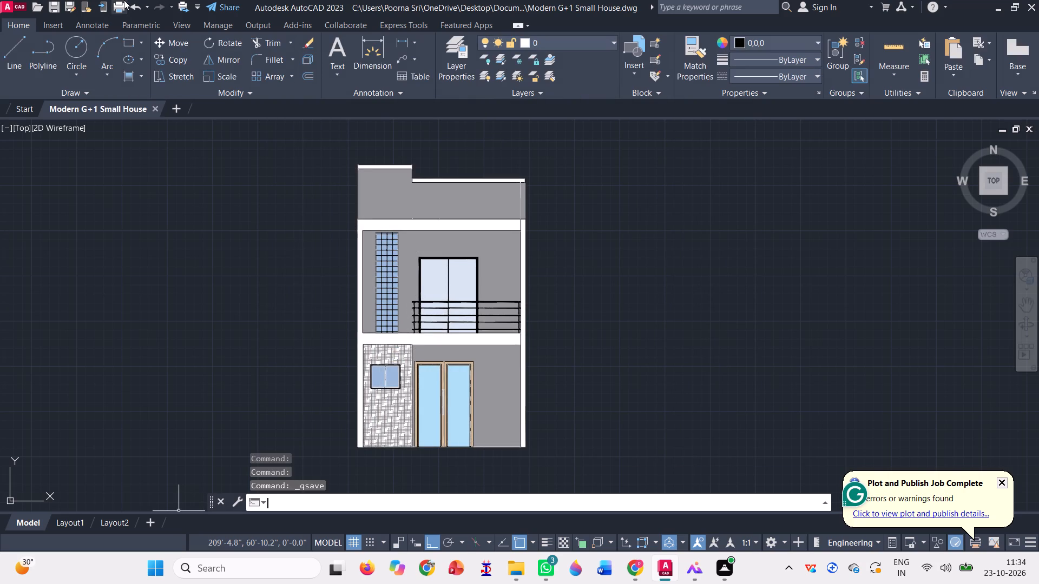
# Plot the drawing in landscape with AutoCAD PDF (Smallest File).pc3 and save it as Modern G+1 Small House-Model.pdf.
pyautogui.click(119, 0)
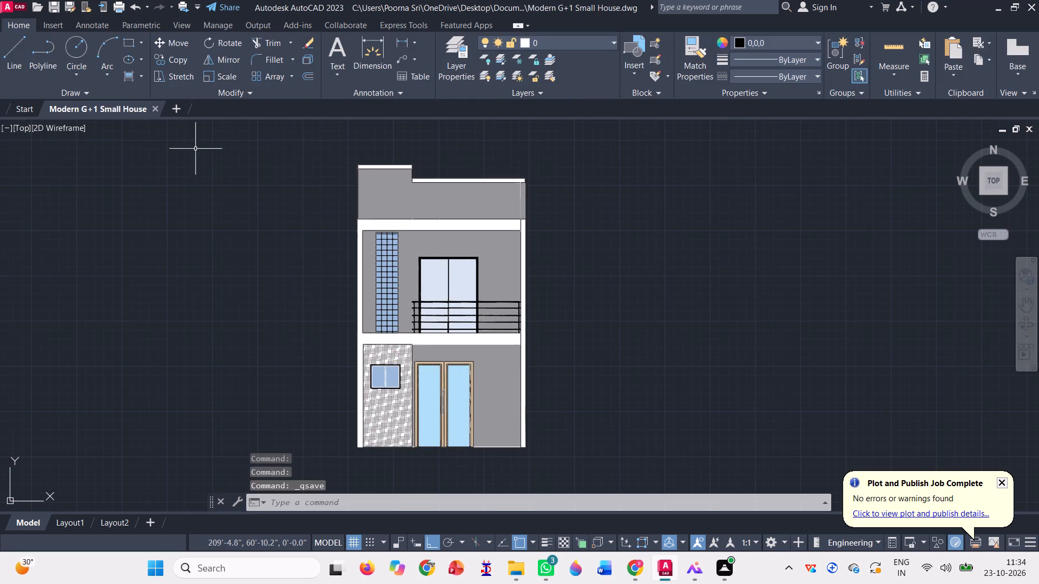
pyautogui.click(119, 5)
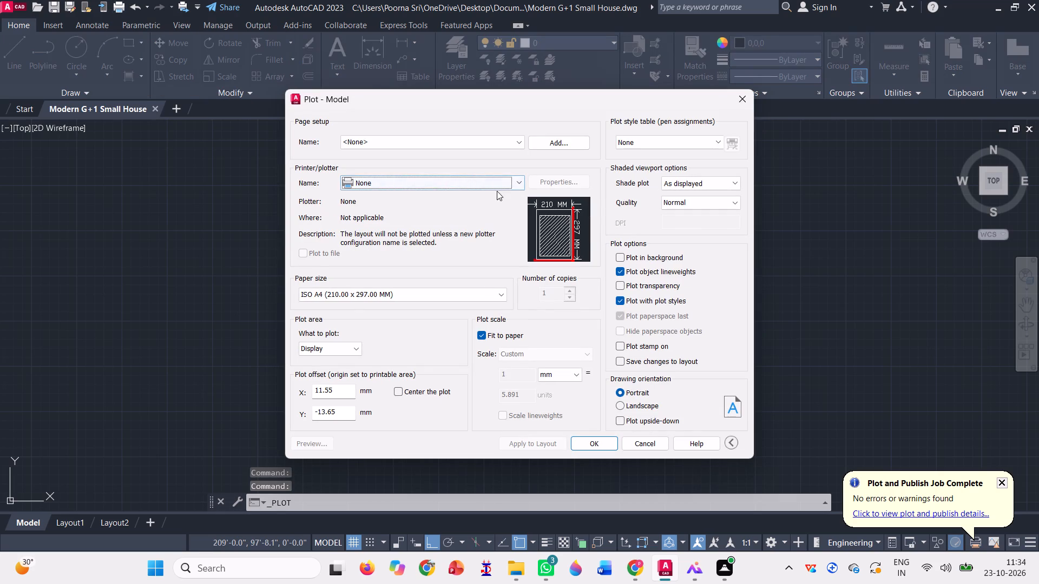
pyautogui.click(519, 182)
pyautogui.click(475, 261)
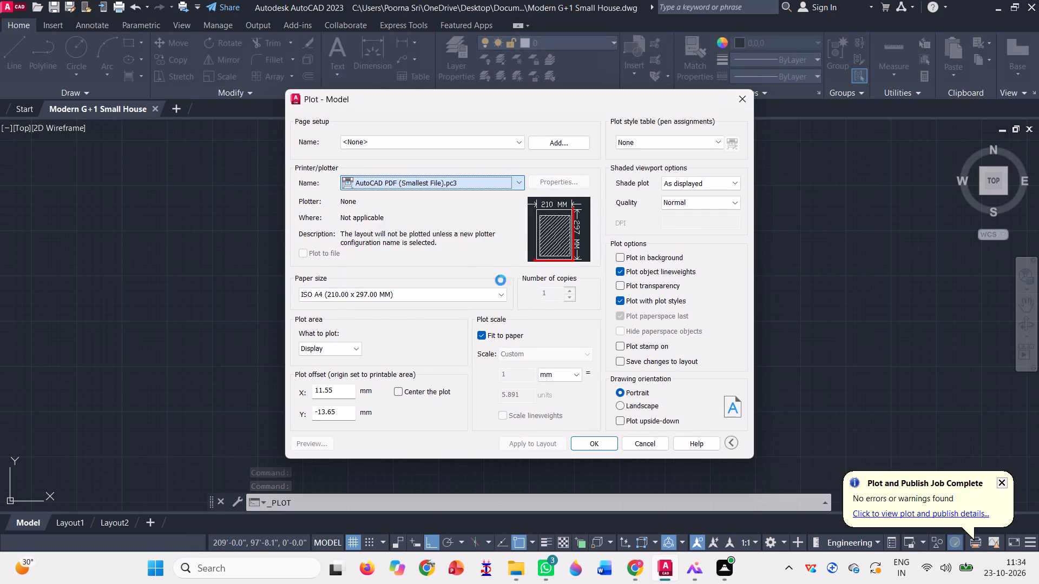
pyautogui.click(616, 400)
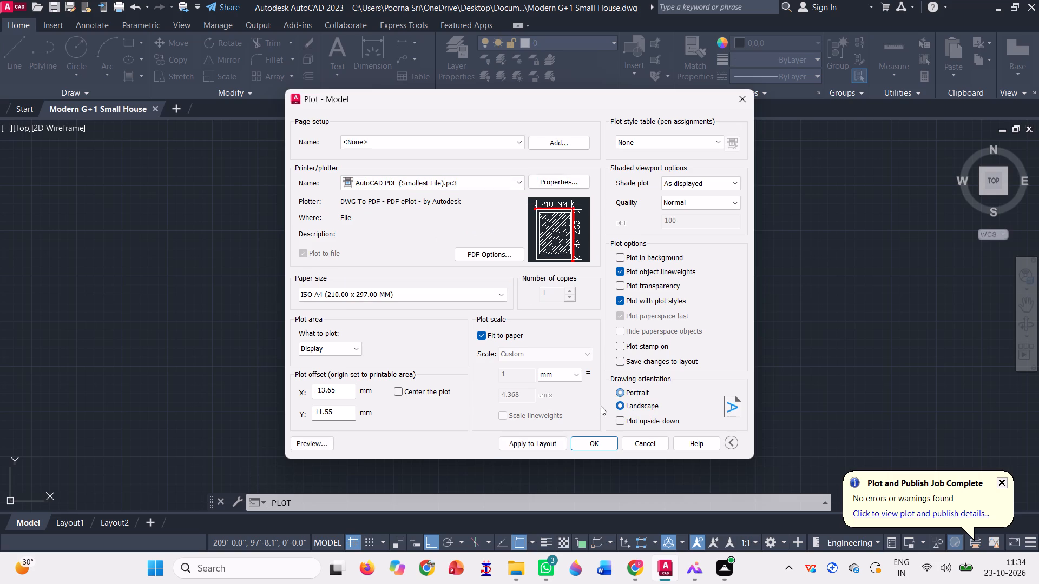
pyautogui.click(536, 445)
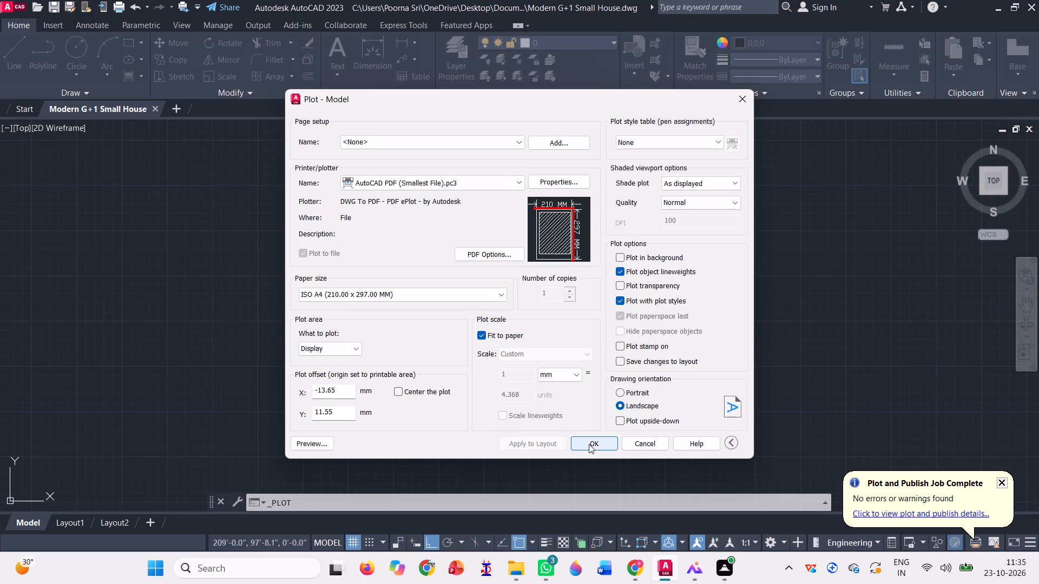
pyautogui.click(589, 444)
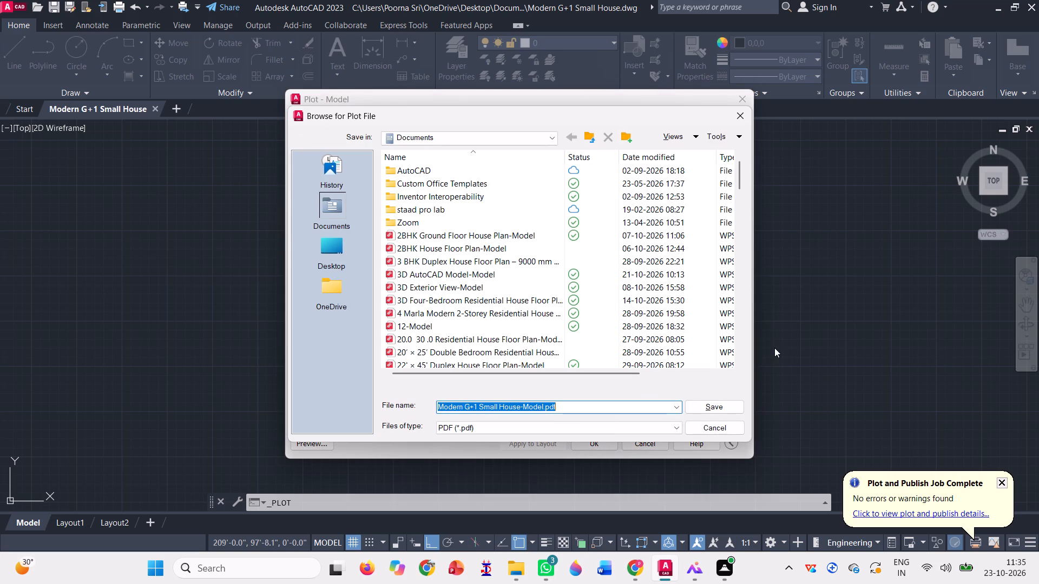
pyautogui.press('Return')
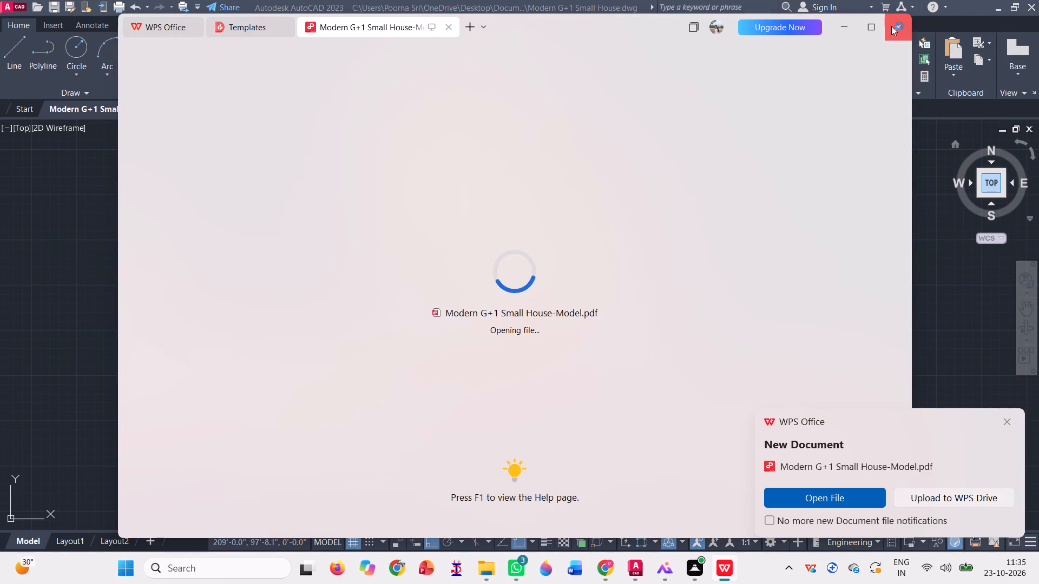
# Close the plotted PDF in WPS Office and minimize the AutoCAD window.
pyautogui.click(891, 26)
pyautogui.click(889, 26)
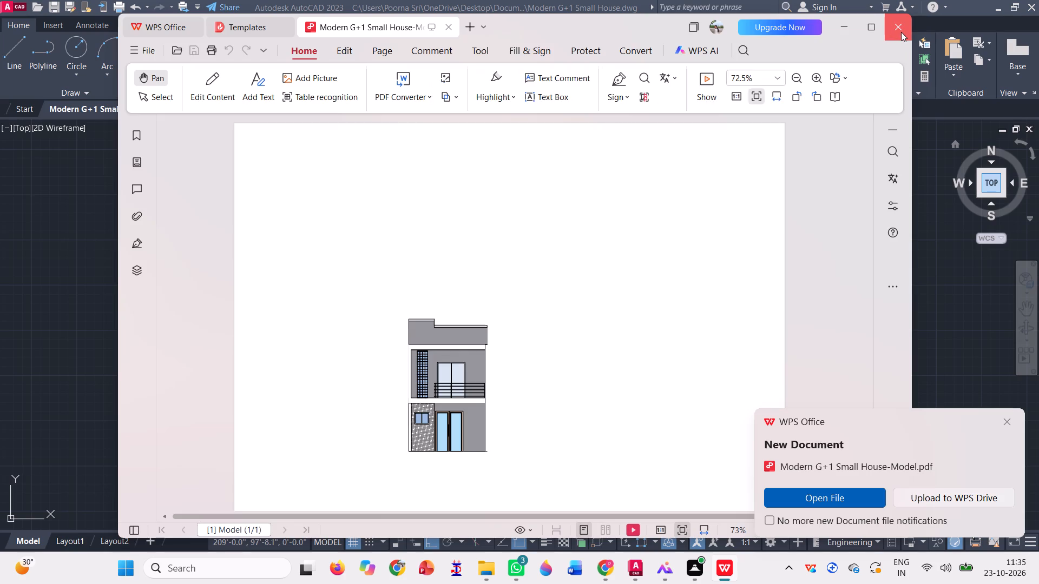
pyautogui.click(901, 32)
pyautogui.click(994, 6)
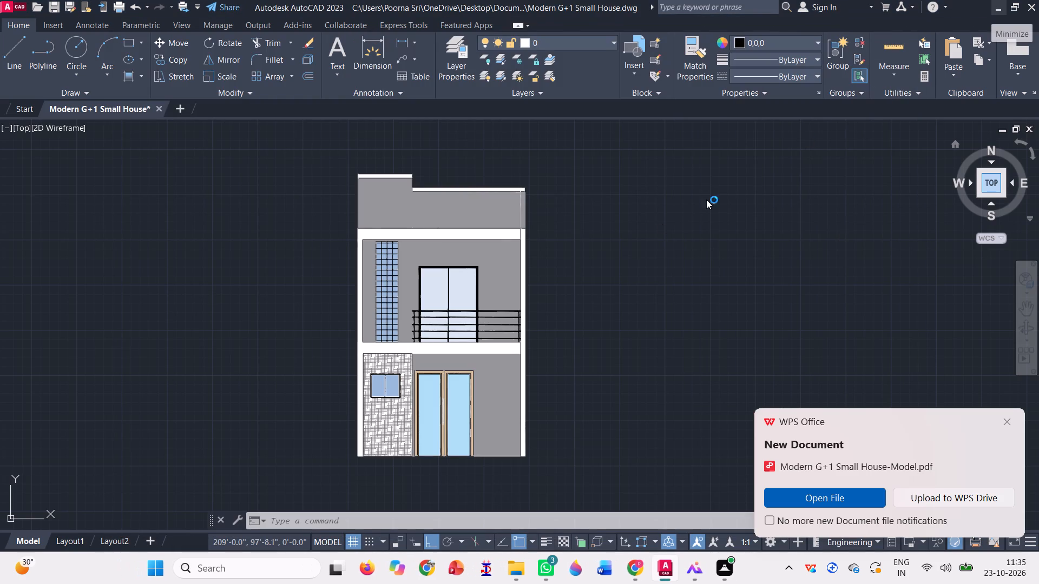